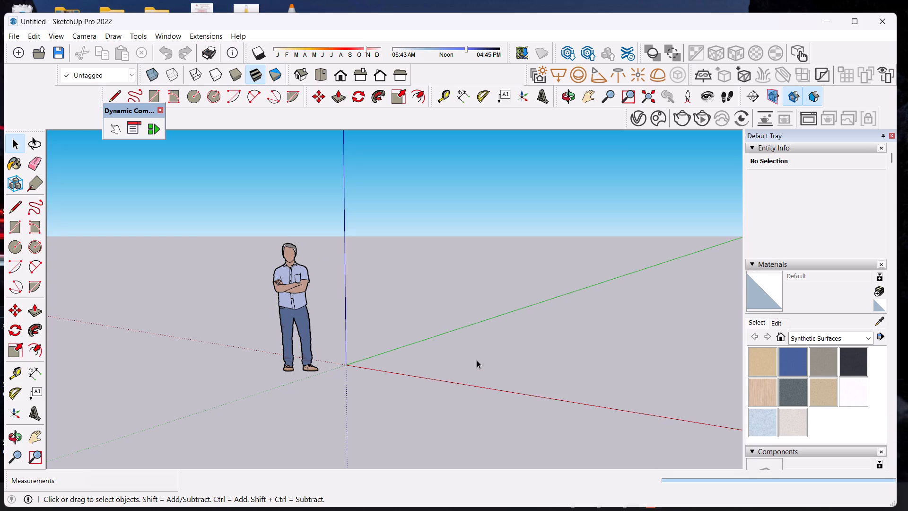
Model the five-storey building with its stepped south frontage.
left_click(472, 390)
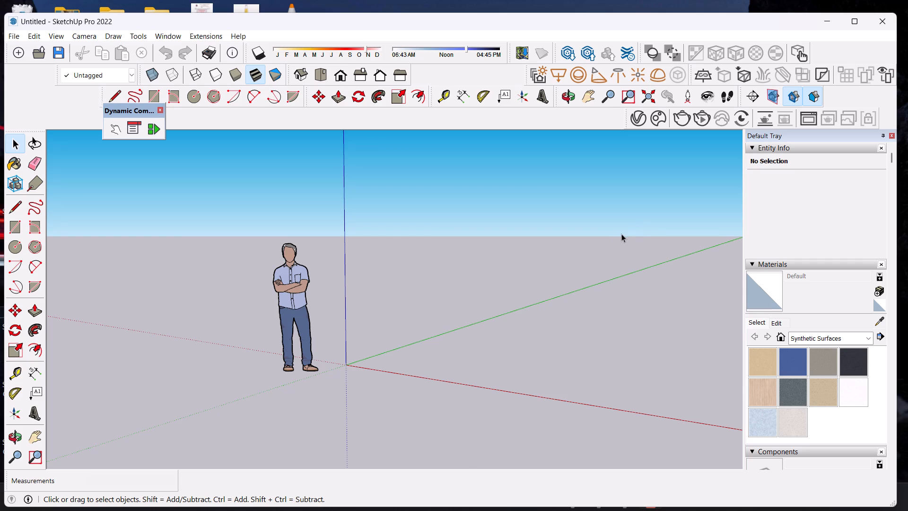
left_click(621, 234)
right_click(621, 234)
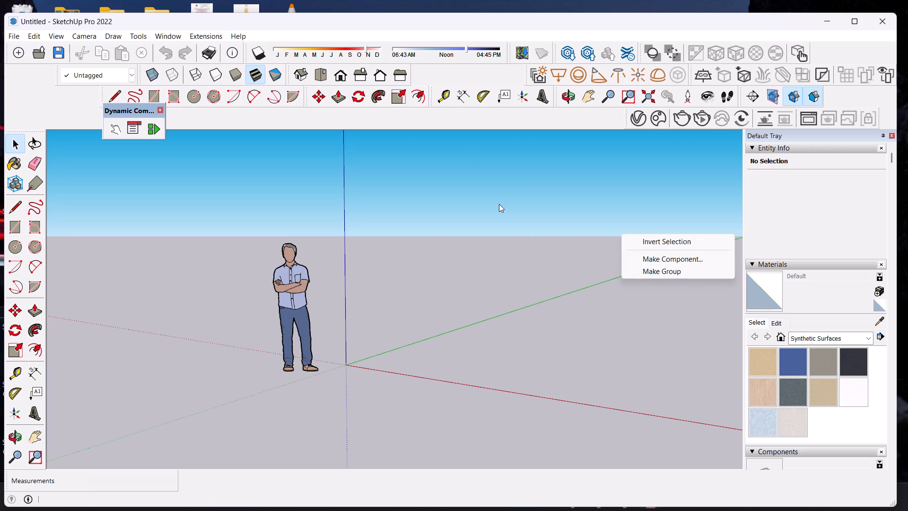
Switch to the top view and frame the empty ground area between the positive red and green axes.
left_click(318, 74)
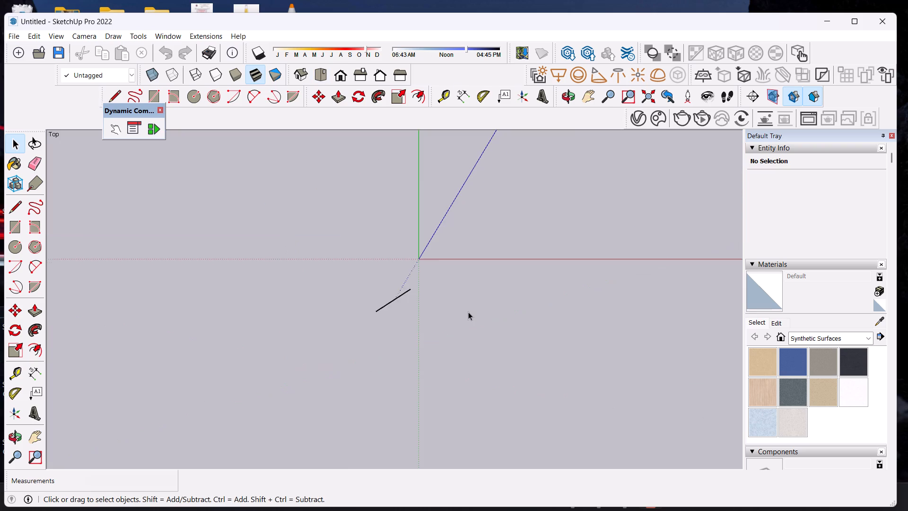
scroll(468, 312, "down", 6)
scroll(595, 231, "up", 9)
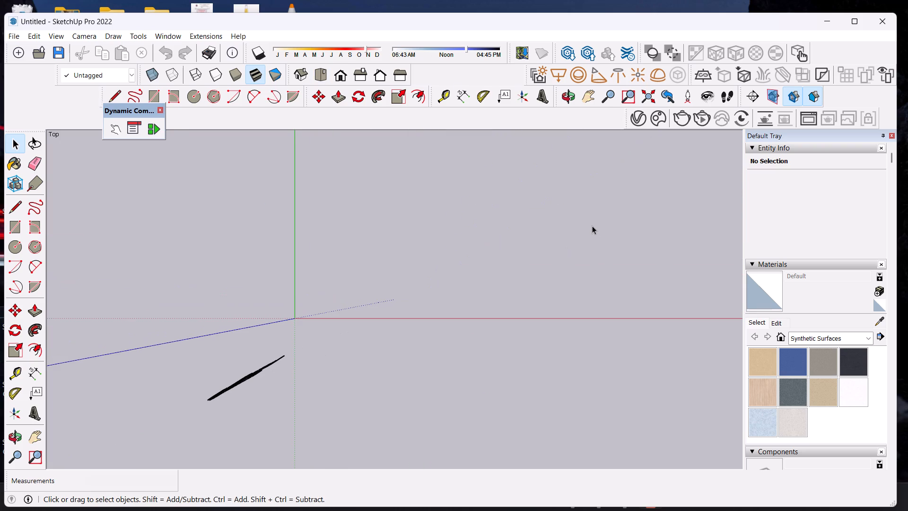
scroll(497, 193, "up", 3)
left_click(590, 94)
left_click_drag(527, 238, 470, 245)
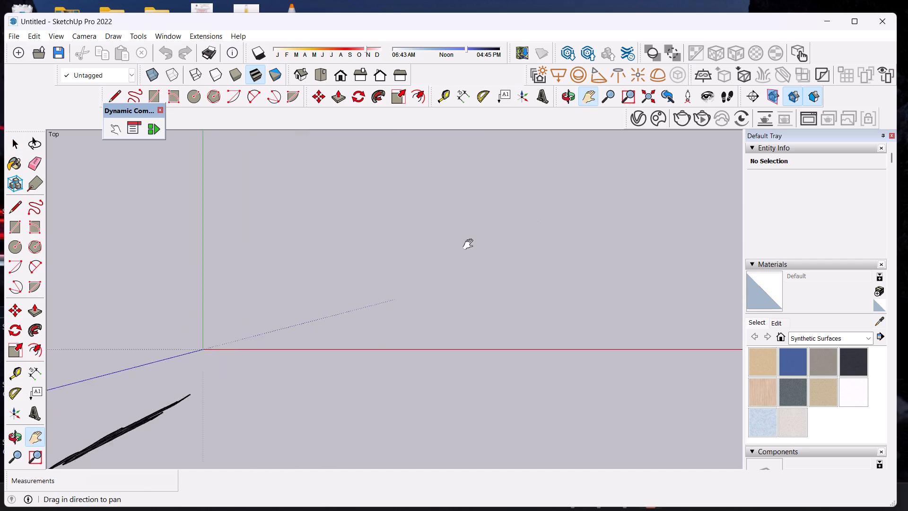
left_click_drag(470, 245, 390, 318)
left_click_drag(413, 272, 359, 301)
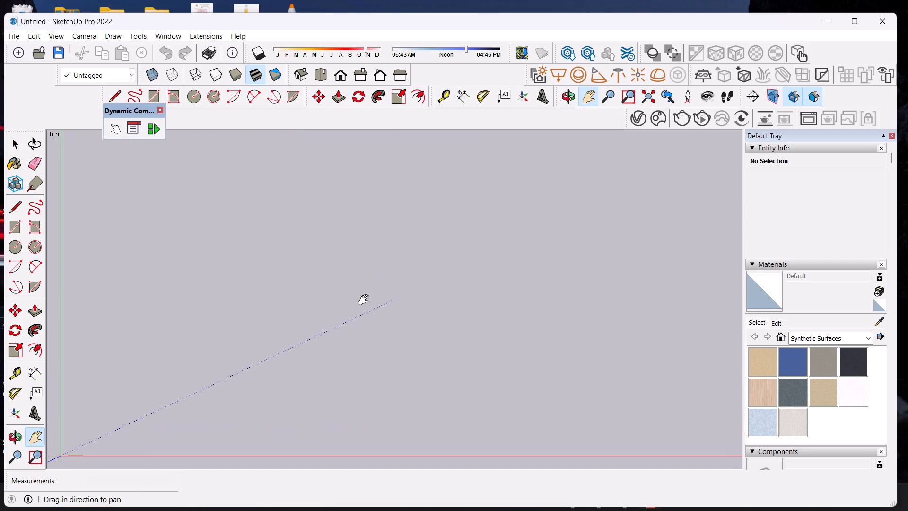
key("space")
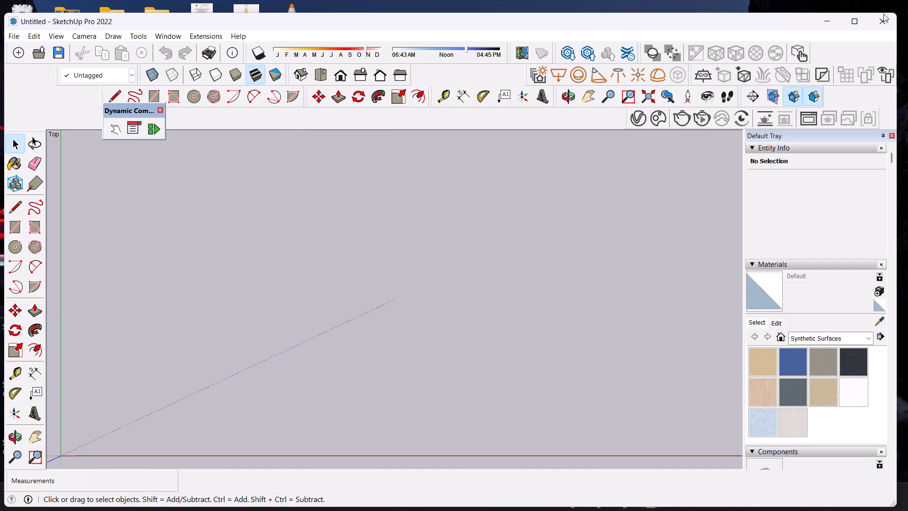
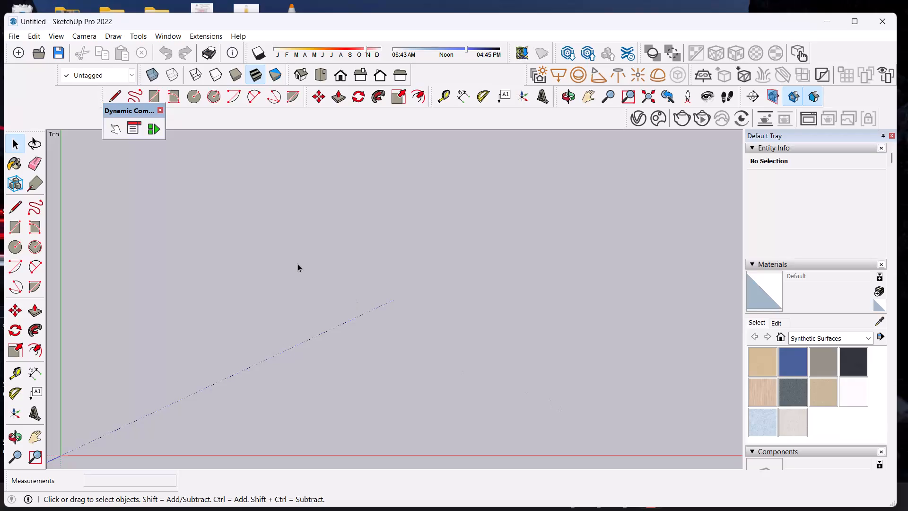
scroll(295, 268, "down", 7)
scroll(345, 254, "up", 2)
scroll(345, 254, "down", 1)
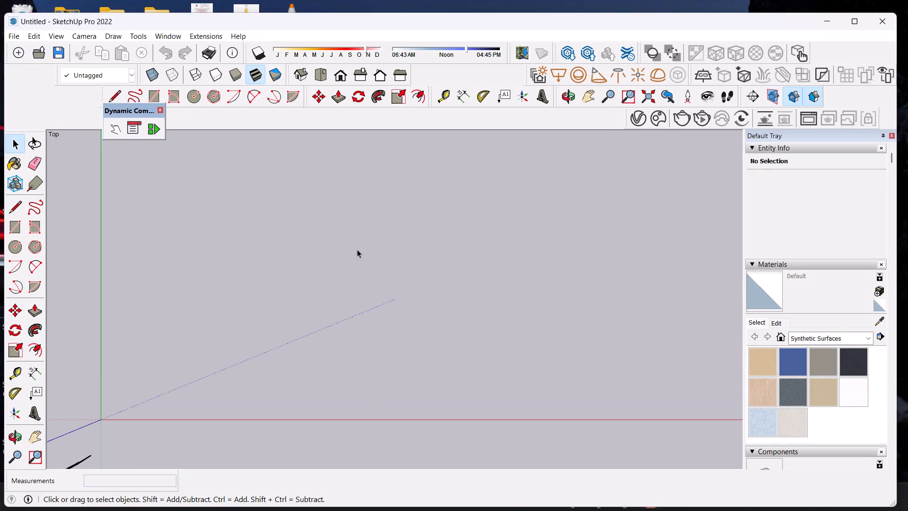
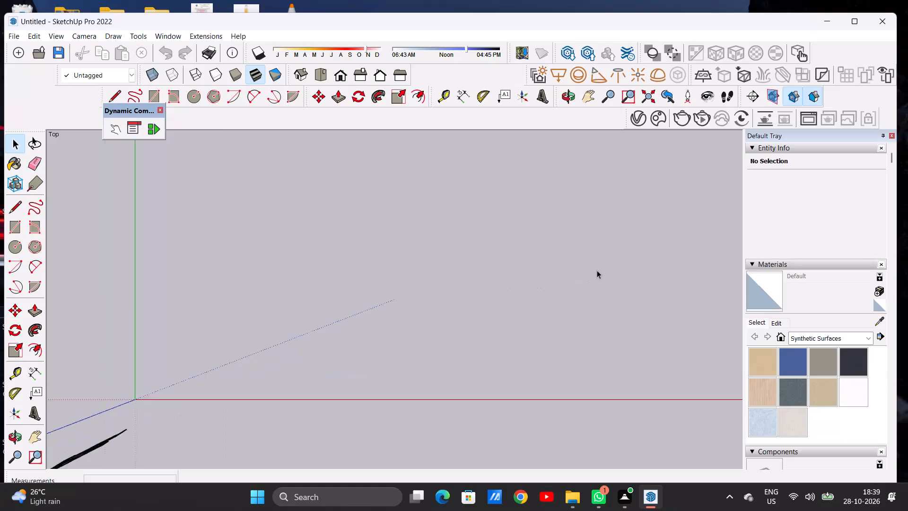
Draw a ground rectangle about 21' 4" by 13' 10" beside the origin, between the red and green axes.
scroll(597, 270, "up", 2)
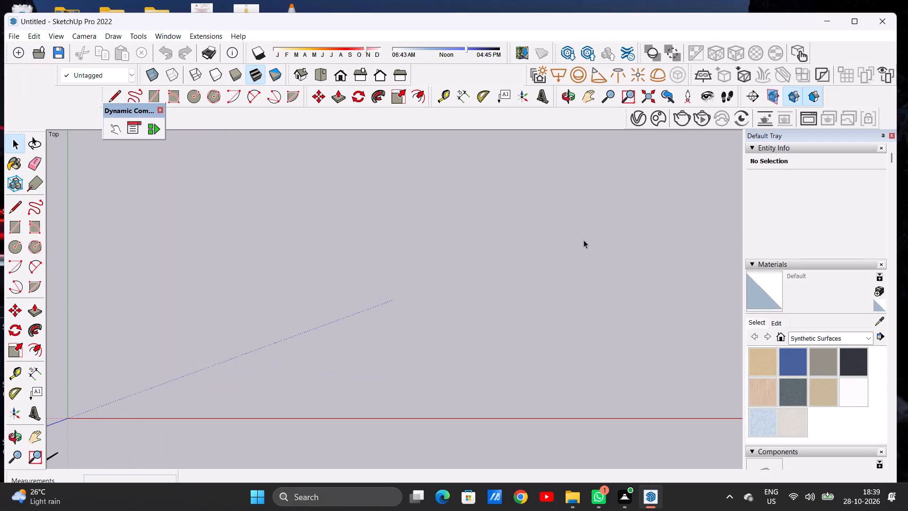
scroll(580, 248, "down", 6)
scroll(598, 202, "up", 1)
scroll(598, 202, "down", 1)
scroll(598, 202, "up", 1)
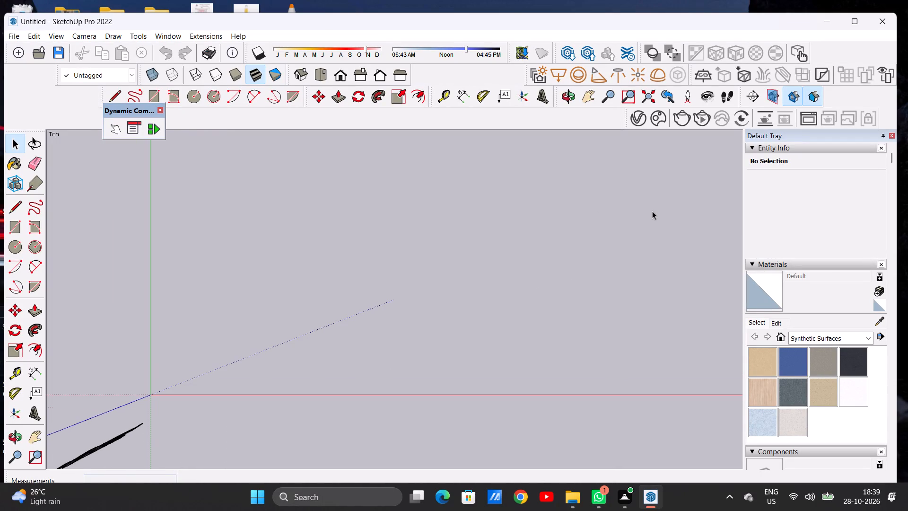
scroll(652, 211, "up", 1)
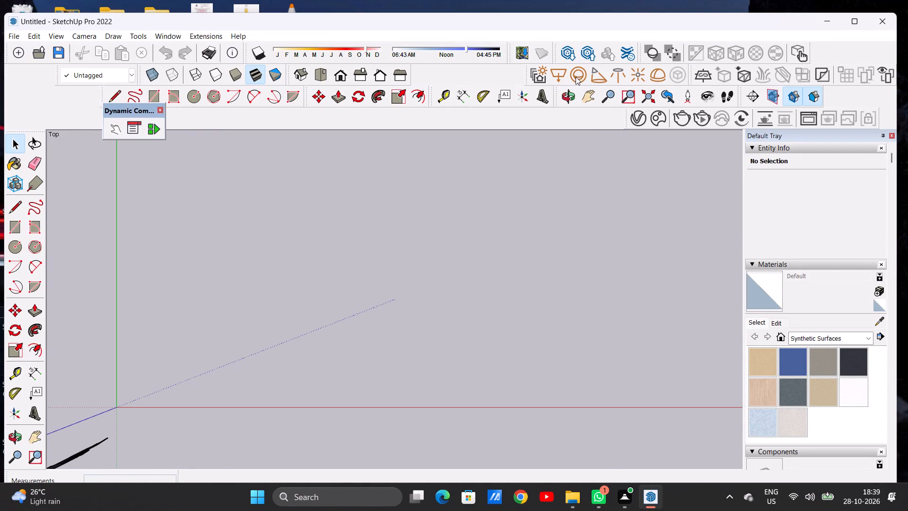
left_click(590, 91)
left_click_drag(452, 236, 418, 263)
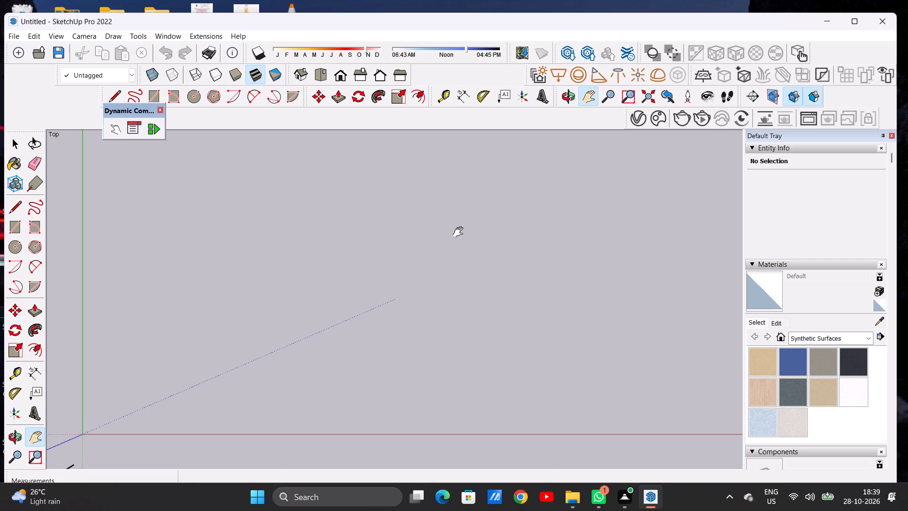
scroll(460, 232, "up", 1)
key("space")
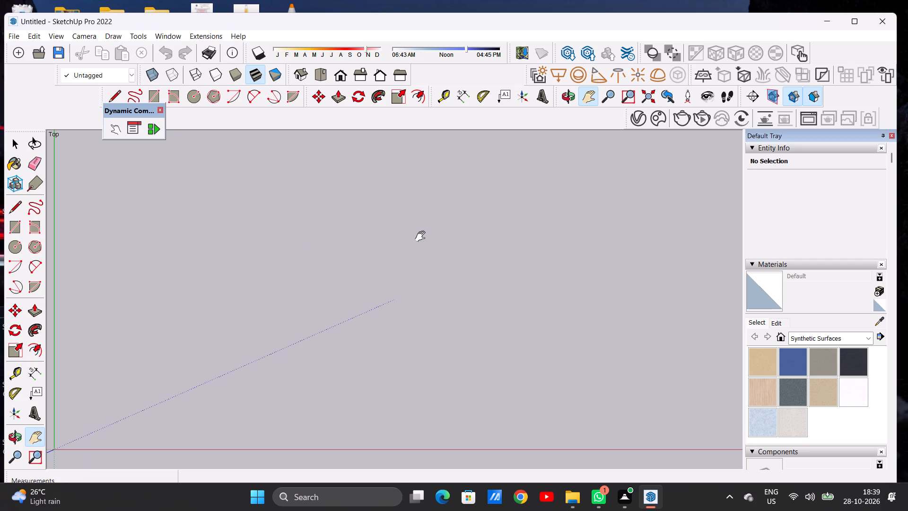
key("r")
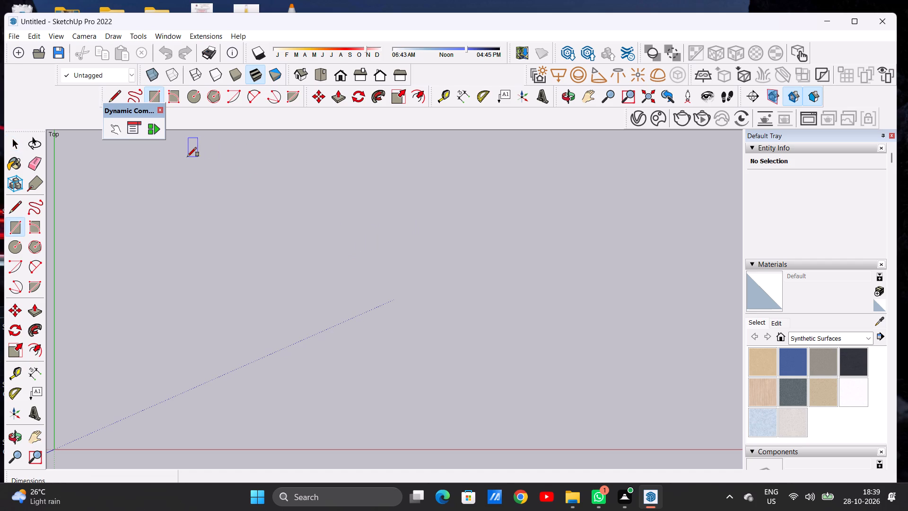
left_click(177, 142)
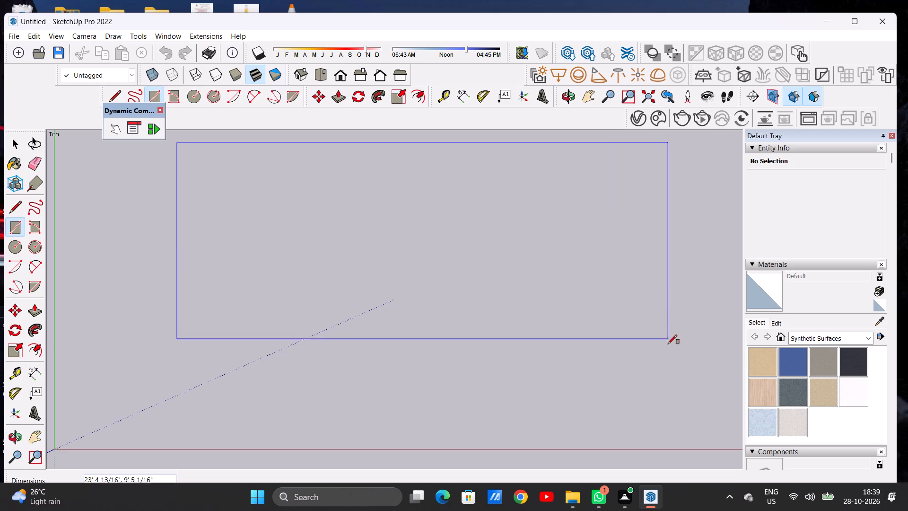
left_click(624, 433)
key("space")
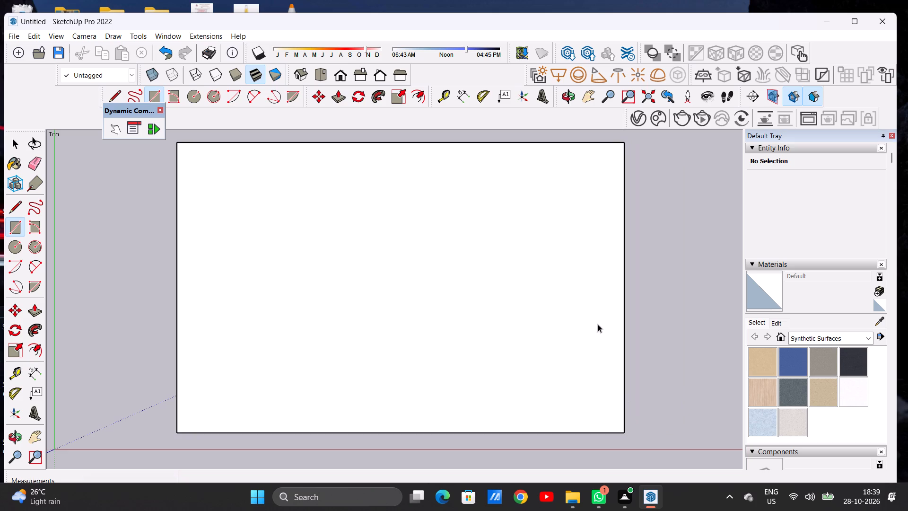
Move the whole rectangle with its edges about 36' diagonally away from the origin by its upper-right corner, leaving it deselected.
scroll(183, 326, "down", 14)
scroll(300, 266, "up", 3)
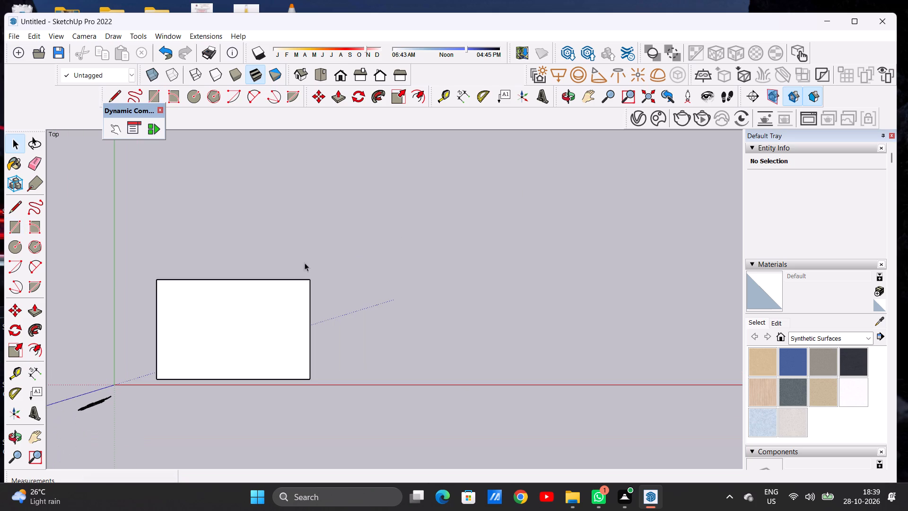
left_click(586, 101)
left_click_drag(537, 255, 494, 280)
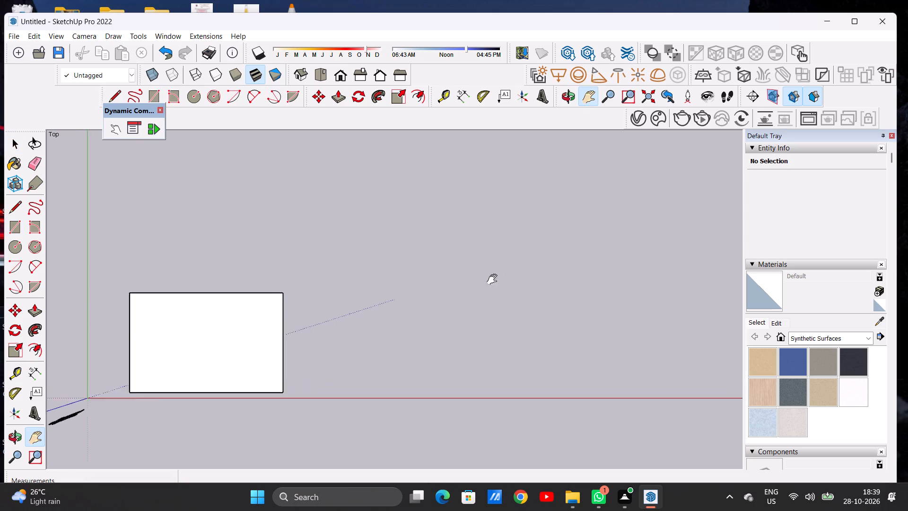
left_click_drag(494, 280, 473, 324)
key("space")
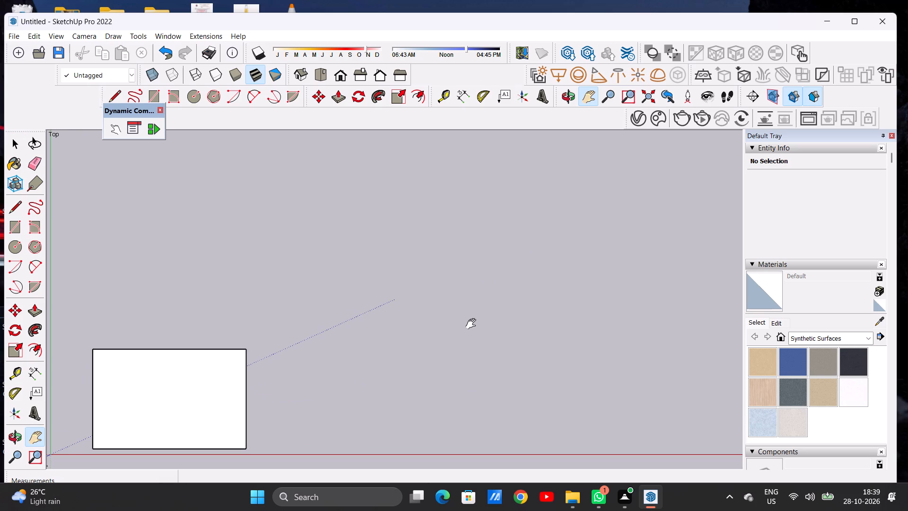
double_click(240, 374)
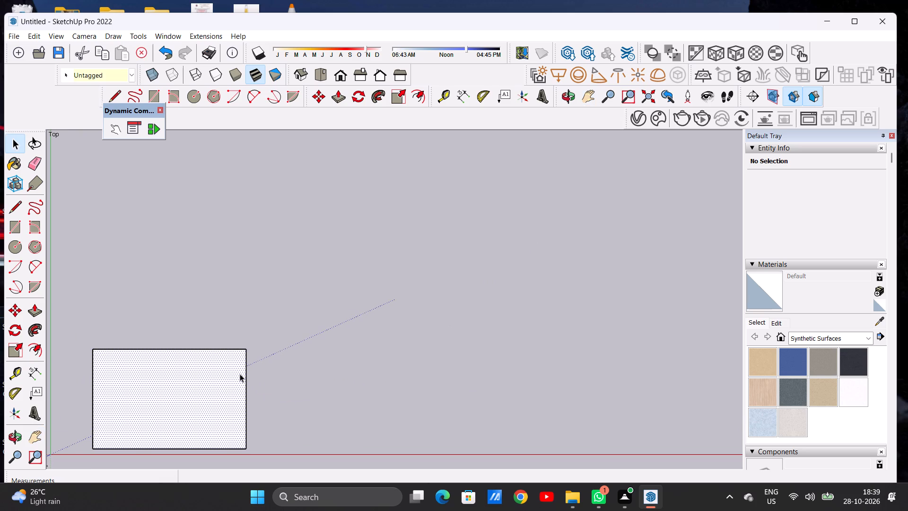
key("m")
left_click(247, 353)
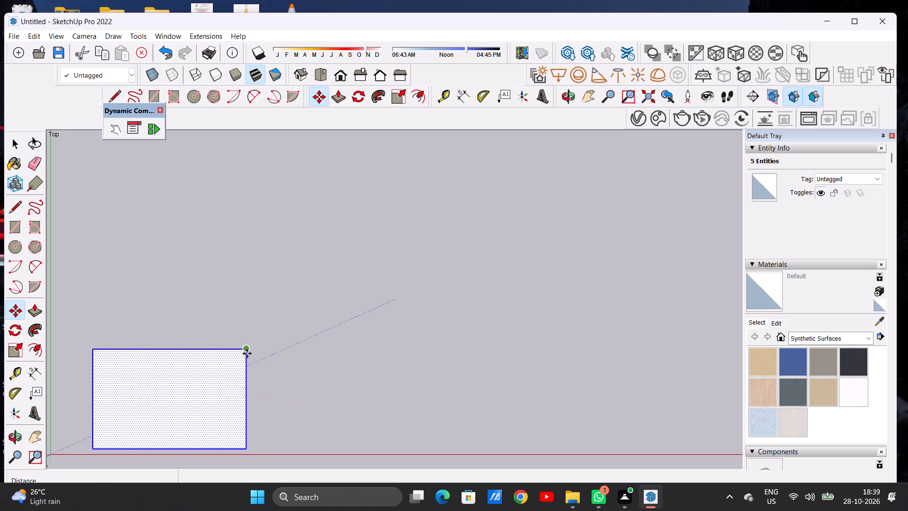
left_click(480, 238)
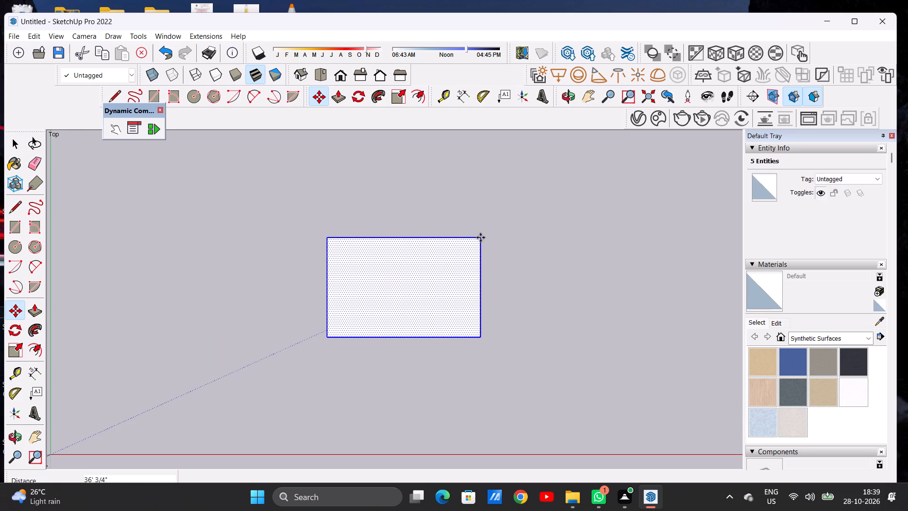
key("space")
left_click(547, 256)
Draw a rectangle about 7' 10" wide against the first rectangle's right edge, matching its full 13' 10" height.
scroll(568, 250, "up", 2)
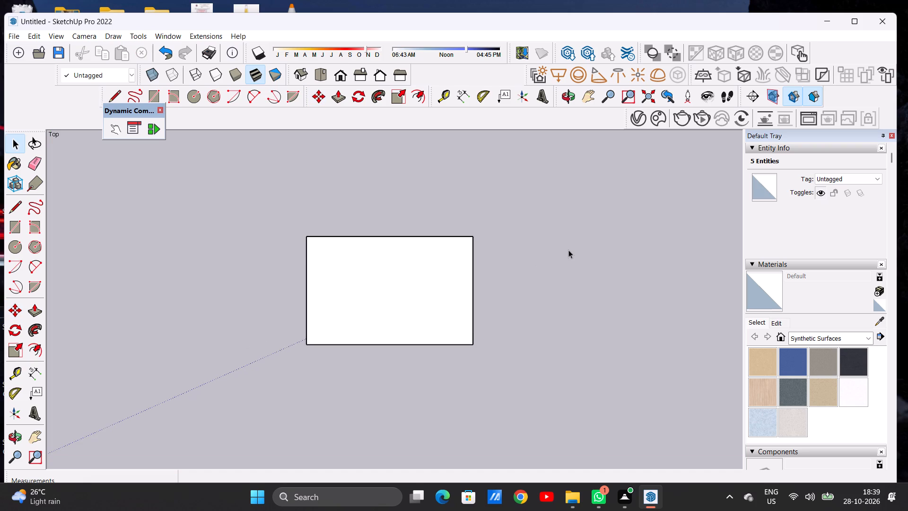
key("r")
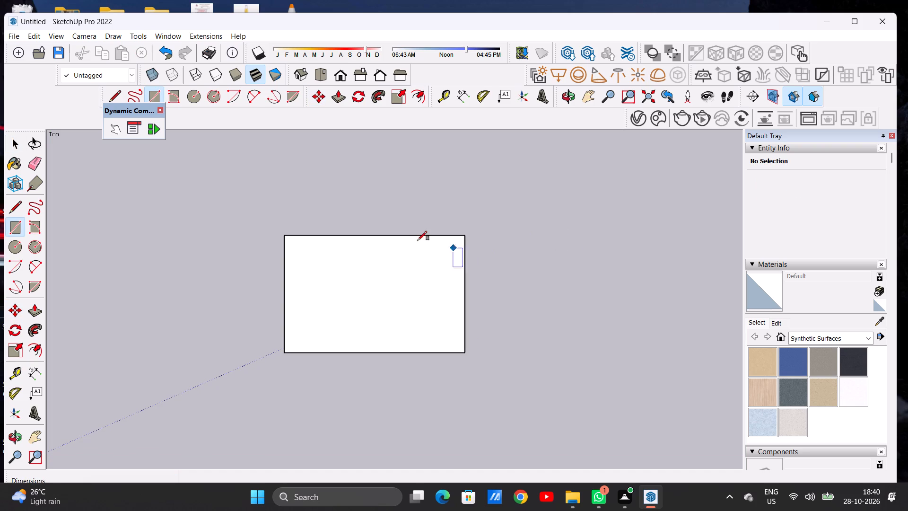
left_click(464, 235)
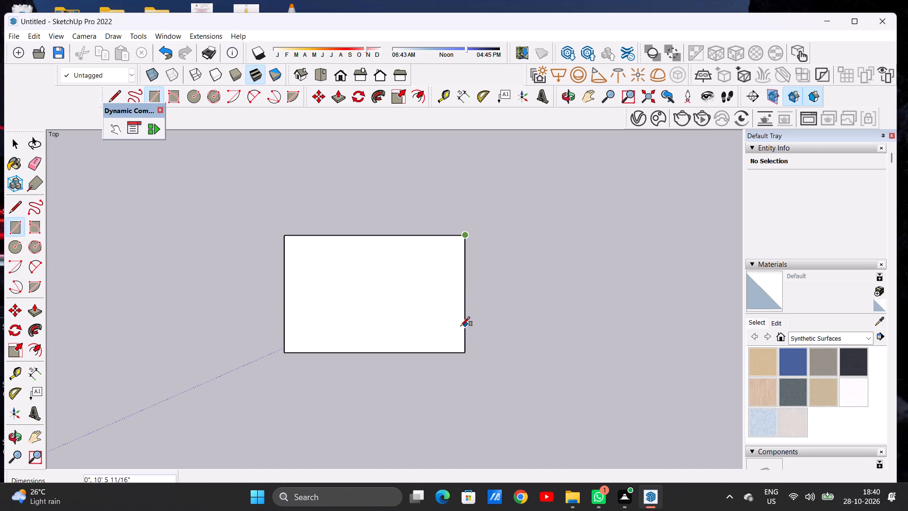
left_click(466, 350)
left_click(531, 352)
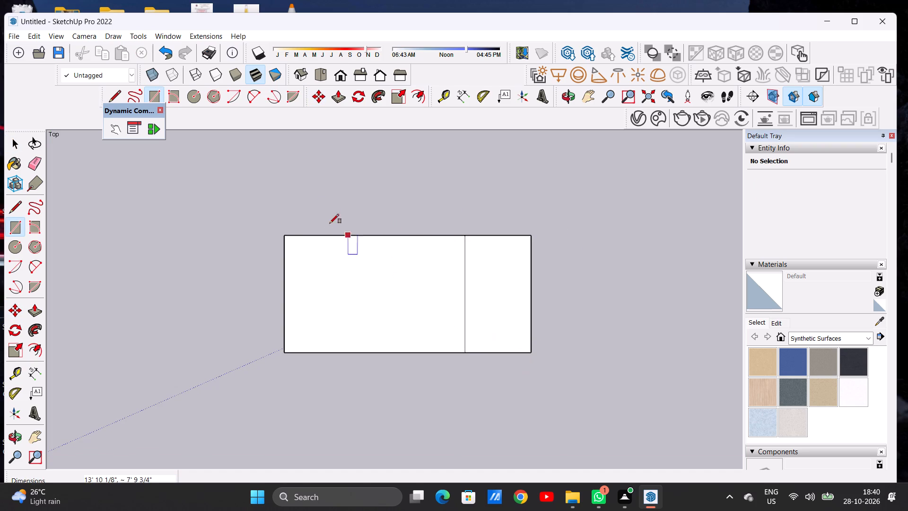
Draw a strip about 29' 2" by 4' 6" along the combined upper edge of both rectangles.
left_click(288, 235)
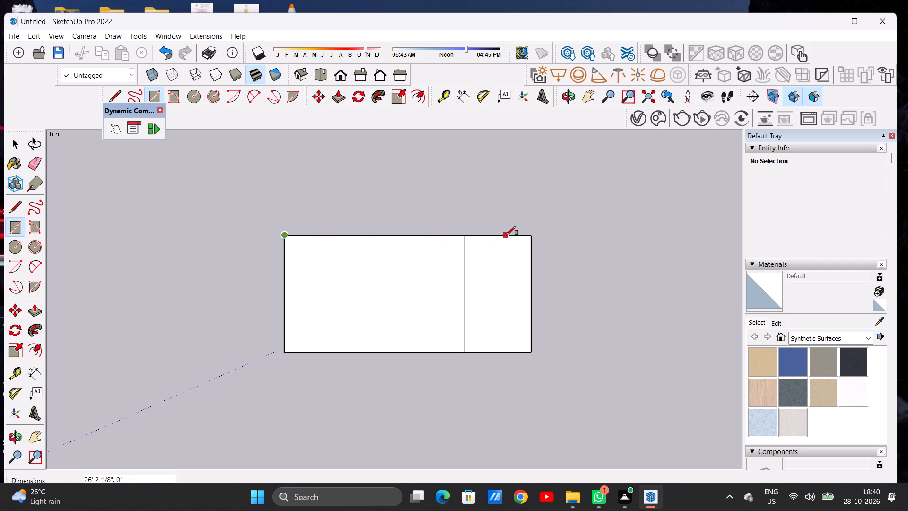
left_click(534, 237)
left_click(532, 197)
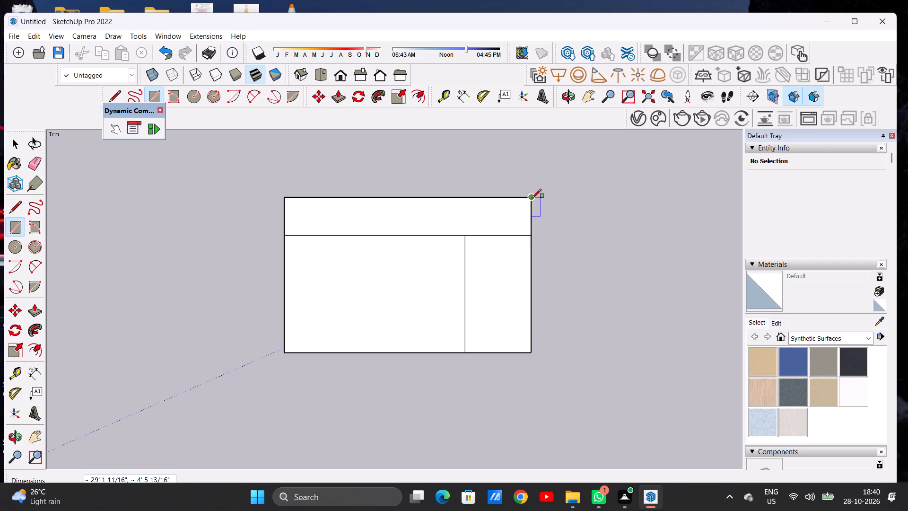
Draw a rectangle about 6' 7" wide along the full 18' 4" right side of the layout.
left_click(532, 198)
left_click(528, 352)
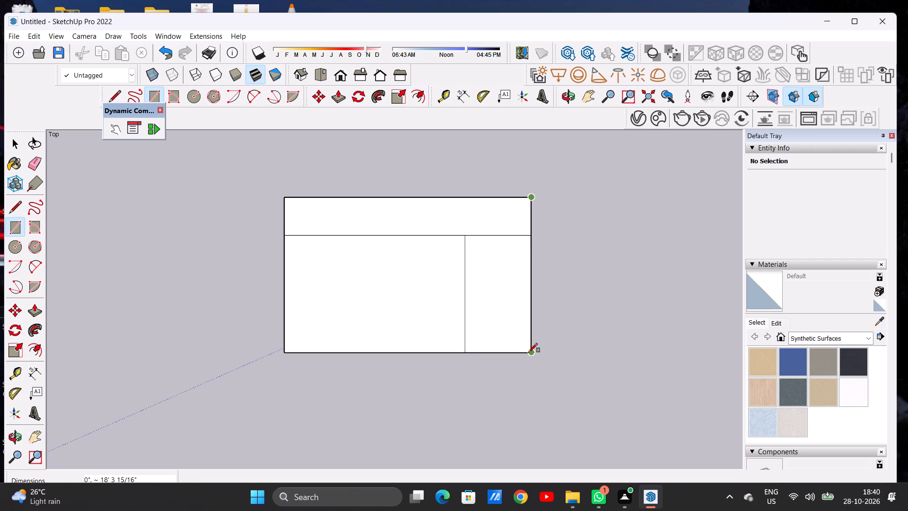
left_click(587, 353)
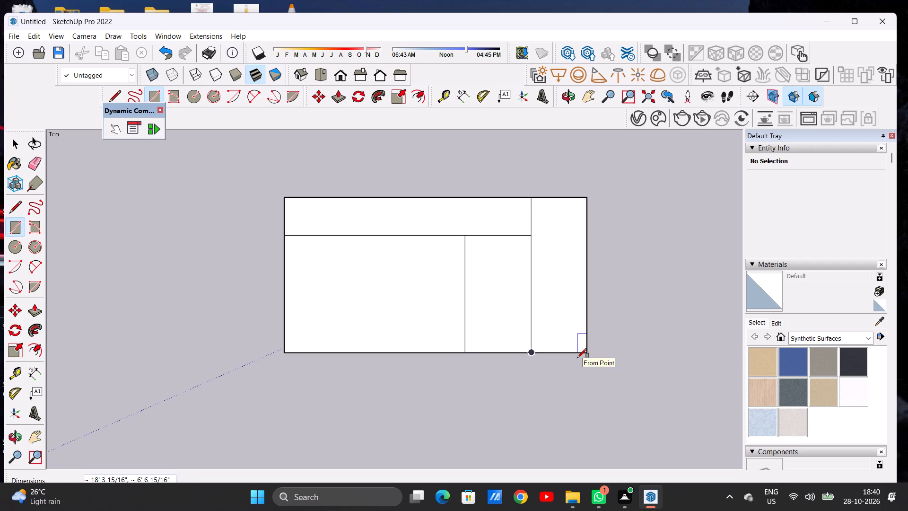
Draw another strip about 35' 9" by 4' 8" across the full upper edge of the layout.
scroll(293, 282, "down", 7)
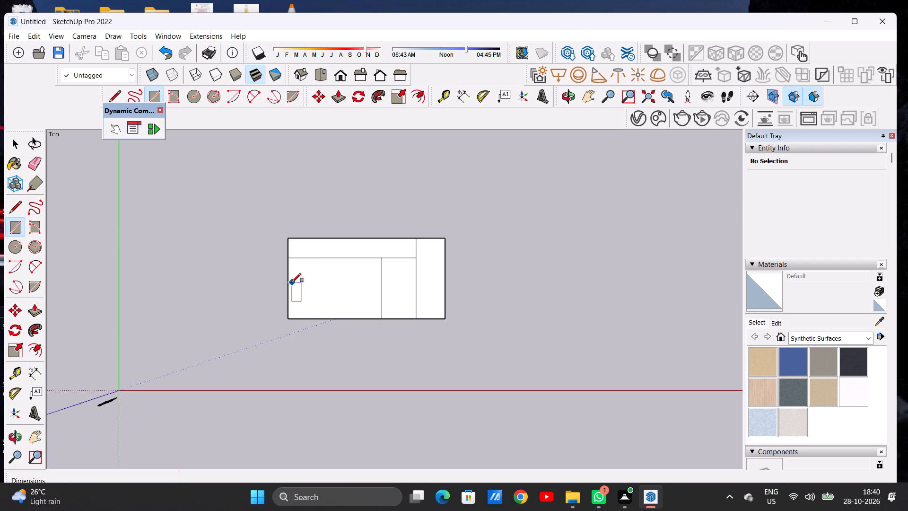
scroll(334, 265, "up", 6)
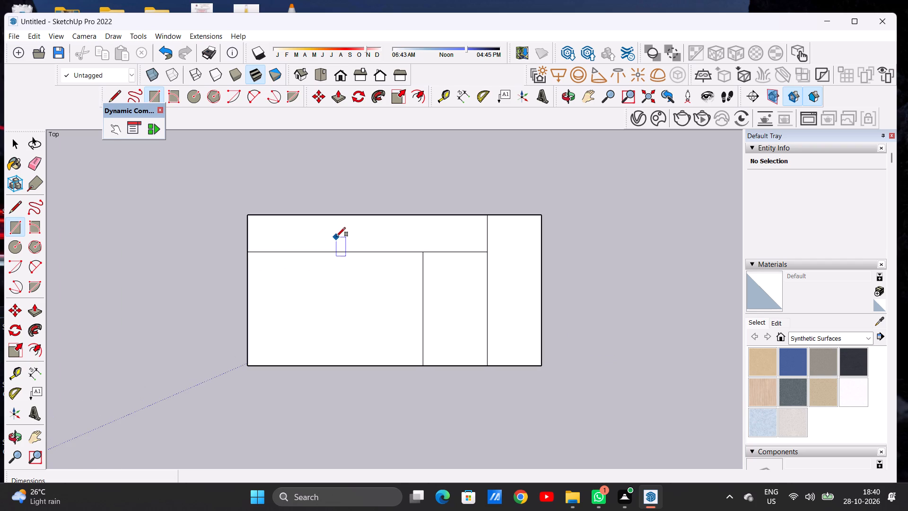
scroll(336, 237, "up", 1)
left_click(240, 212)
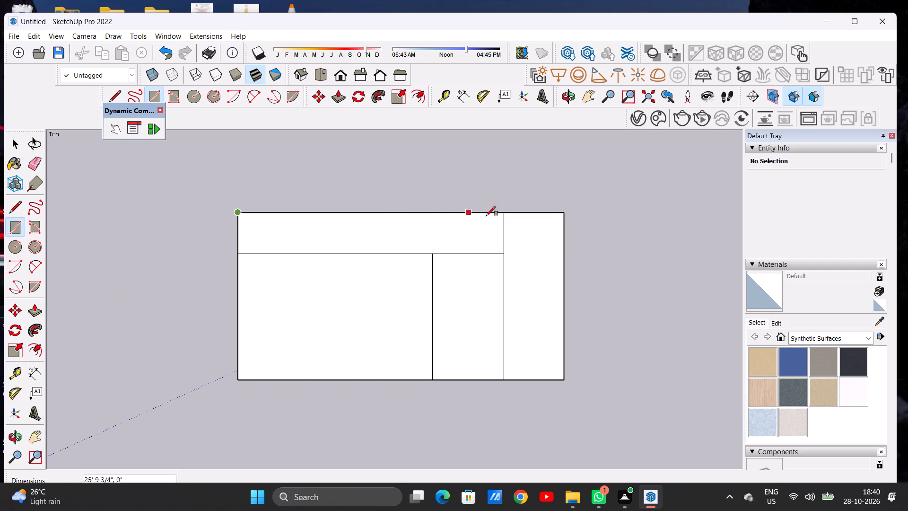
left_click(561, 213)
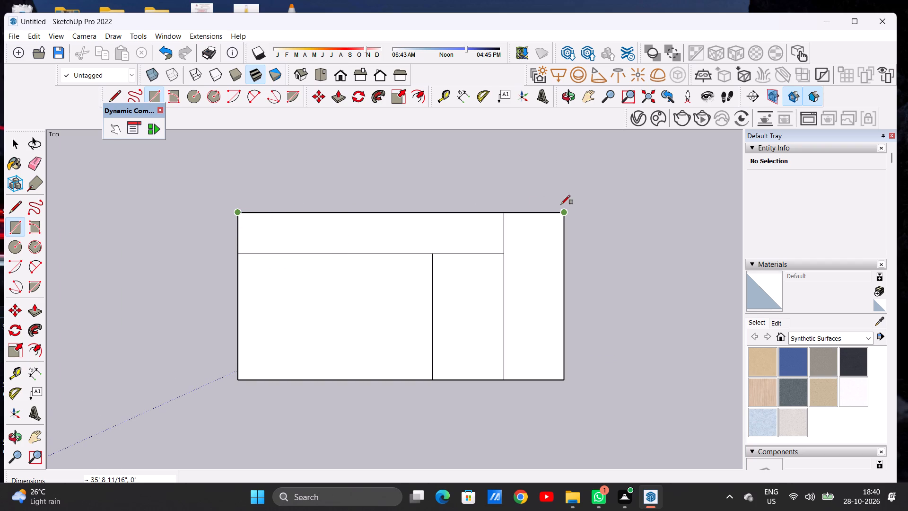
left_click(563, 170)
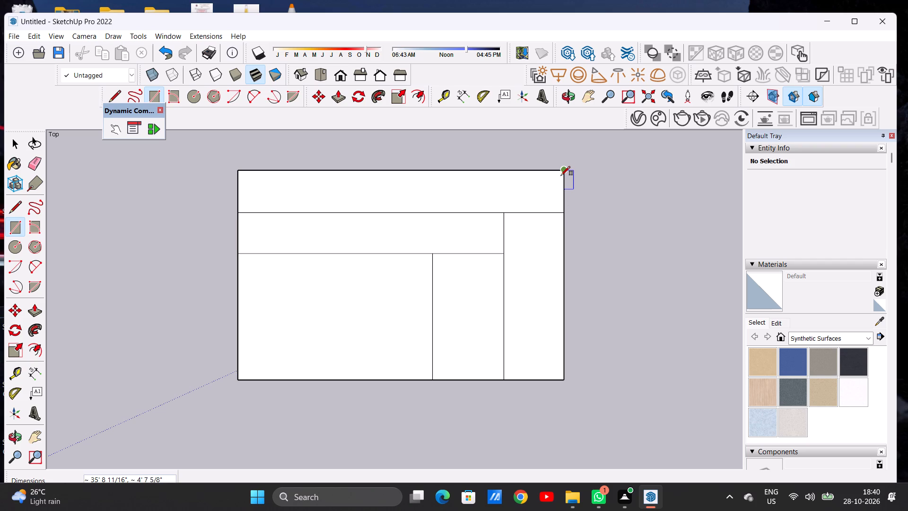
Draw a rectangle about 8' 11" wide along the layout's full right side, about 23' high.
left_click(561, 173)
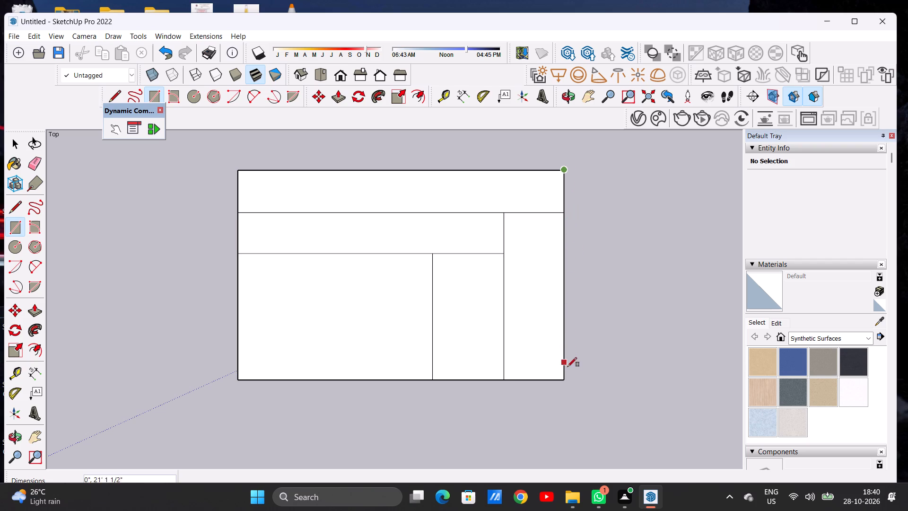
left_click(567, 378)
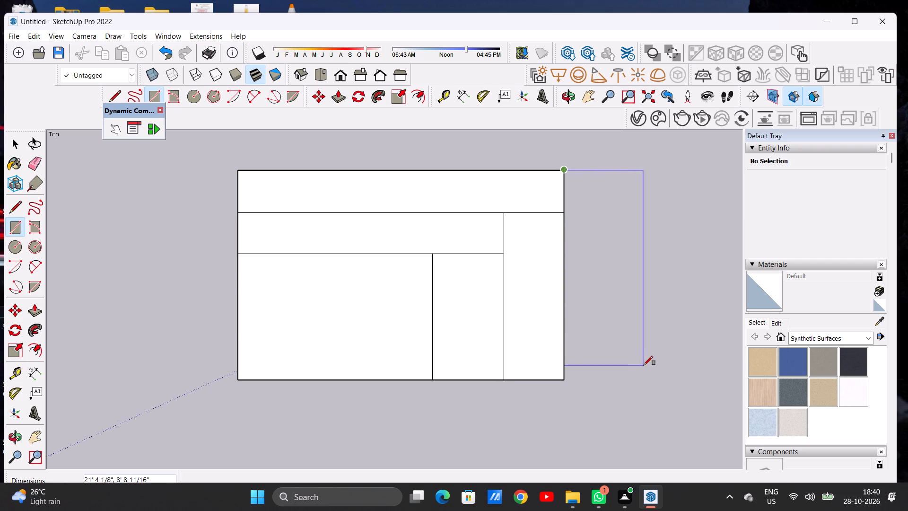
left_click(563, 382)
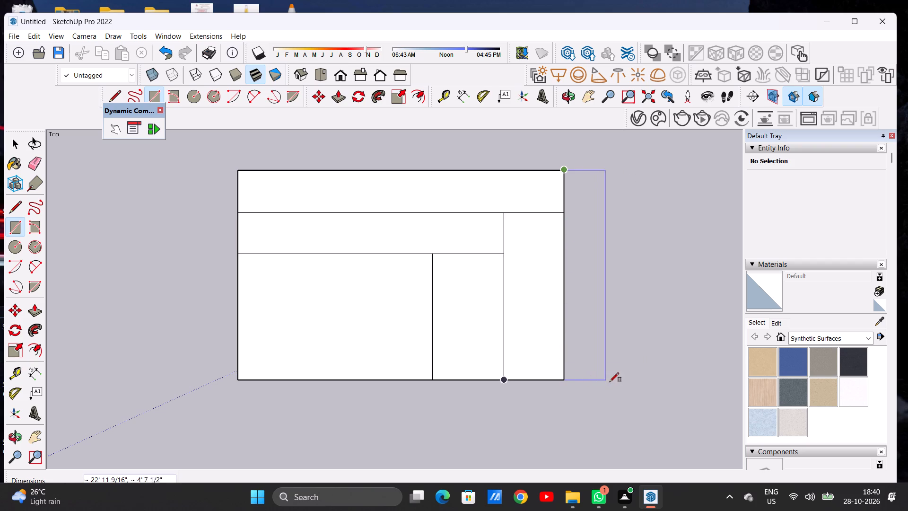
left_click(645, 375)
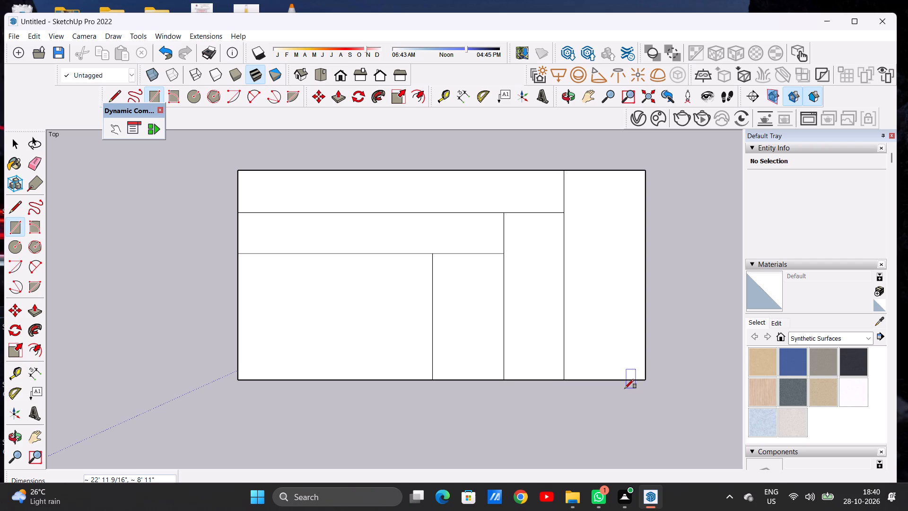
key("space")
Erase all the interior dividing edges of the layout, leaving only its outer rectangular outline.
scroll(503, 394, "up", 5)
scroll(544, 388, "down", 1)
scroll(587, 380, "up", 1)
scroll(587, 380, "down", 1)
scroll(587, 380, "up", 2)
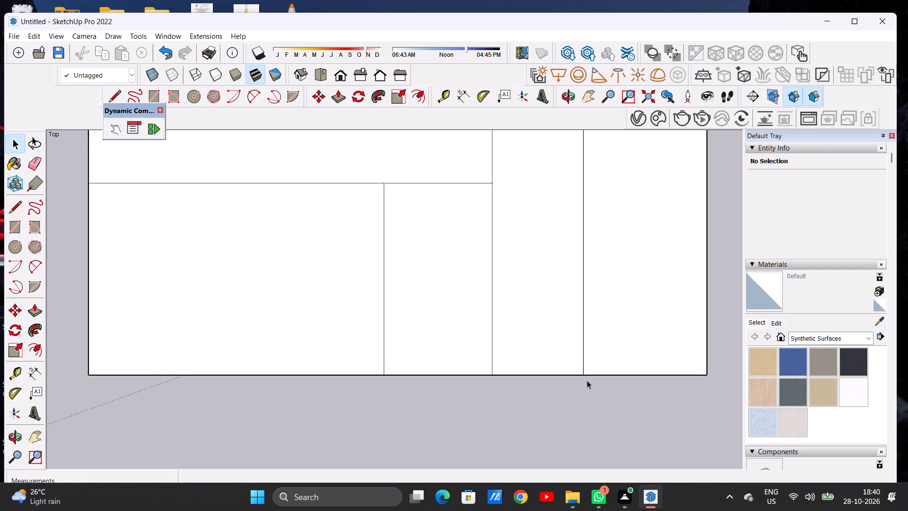
scroll(587, 380, "up", 4)
scroll(483, 381, "down", 16)
scroll(513, 293, "up", 6)
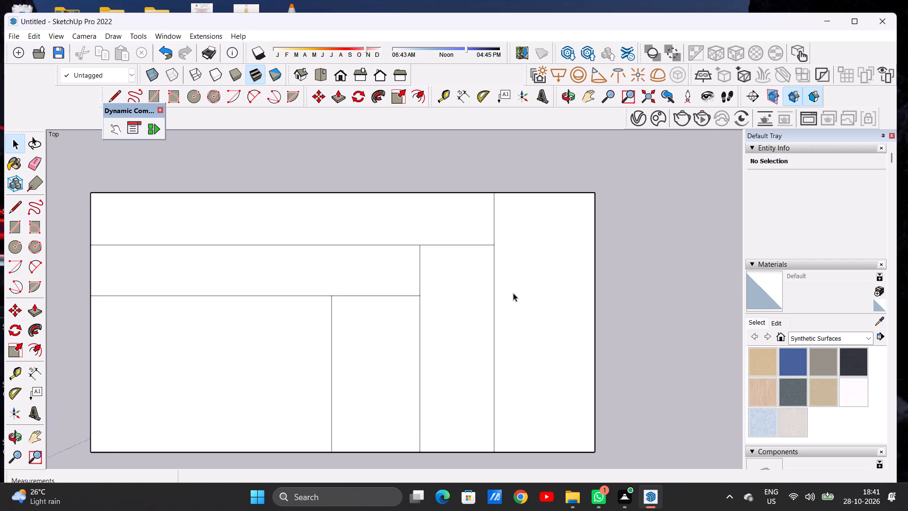
key("e")
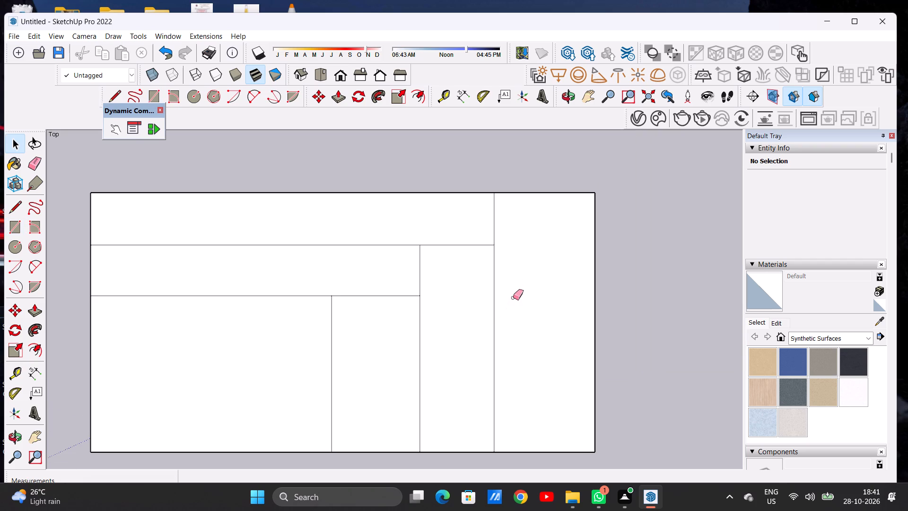
left_click_drag(490, 314, 498, 320)
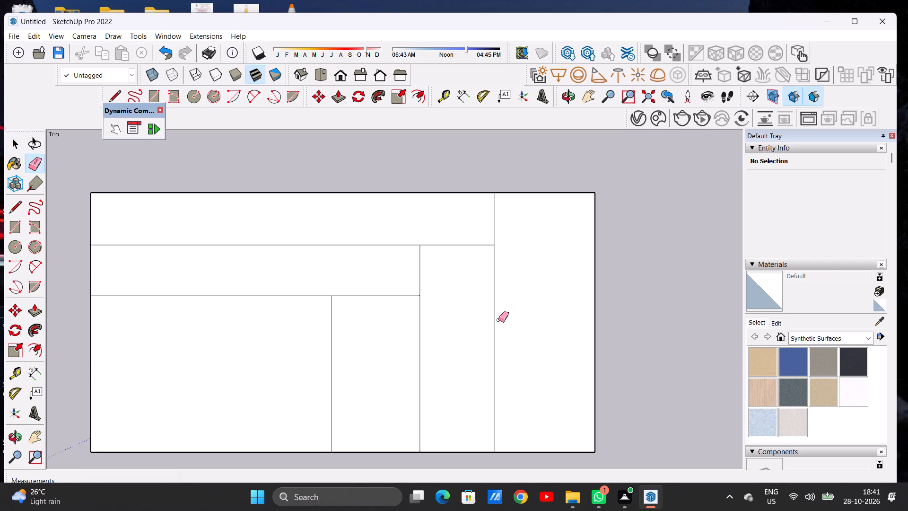
left_click_drag(498, 320, 499, 320)
left_click_drag(490, 235, 502, 245)
left_click_drag(482, 242, 477, 257)
left_click_drag(434, 261, 419, 264)
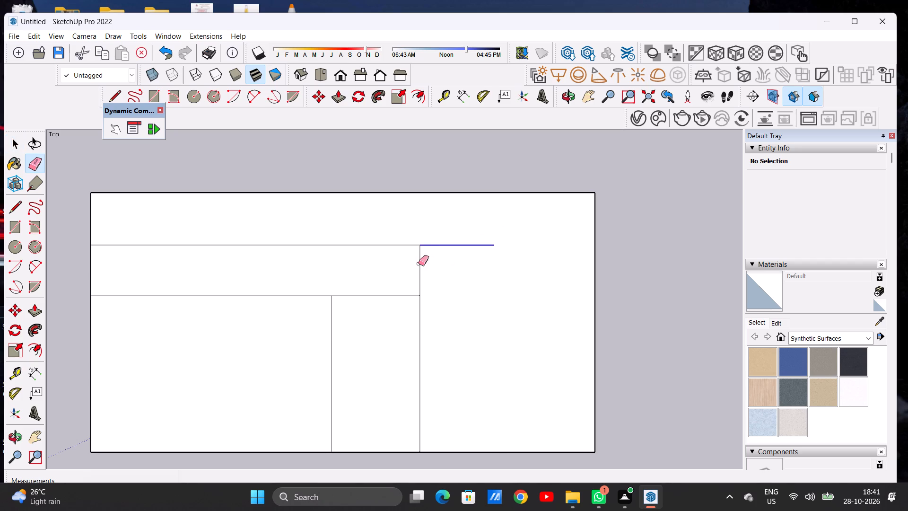
left_click_drag(419, 264, 397, 268)
left_click_drag(402, 229, 405, 302)
left_click_drag(402, 291, 431, 327)
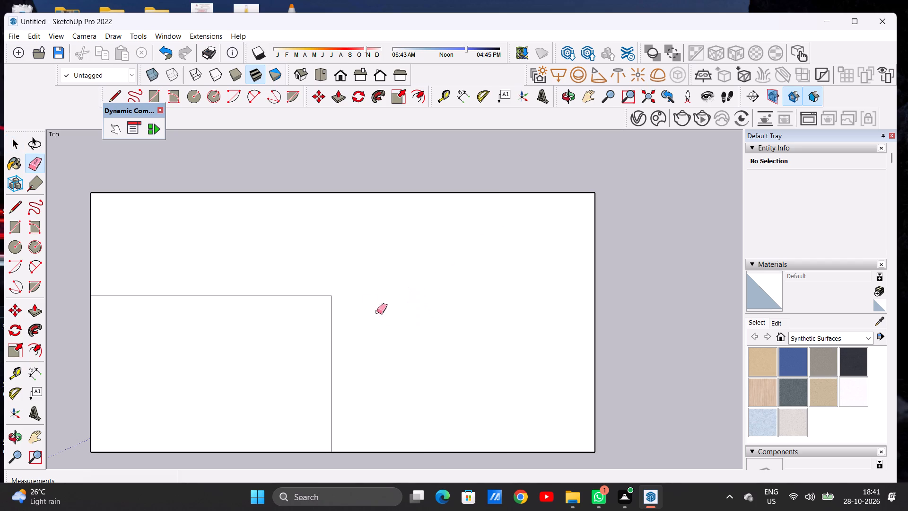
left_click_drag(327, 294, 342, 333)
key("space")
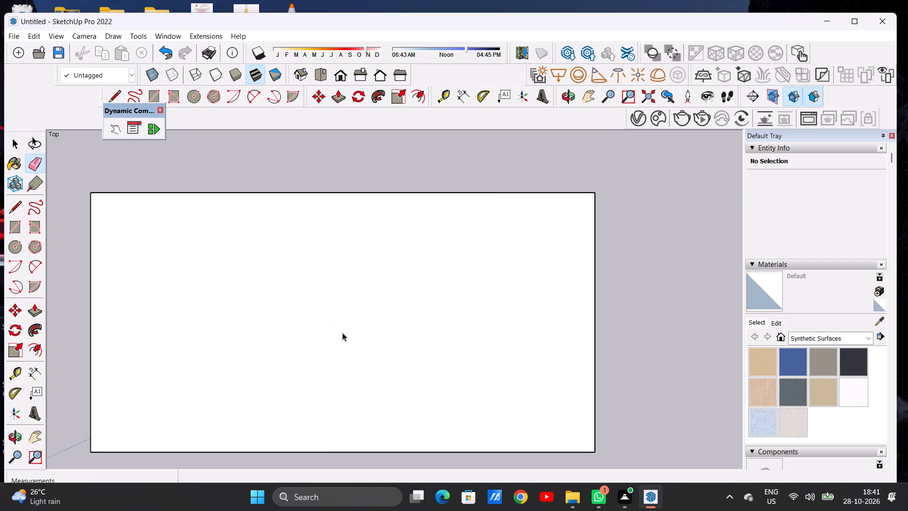
Draw a rectangle about 23' high along the full right edge of the merged layout.
scroll(424, 327, "down", 10)
scroll(384, 313, "down", 5)
scroll(435, 318, "up", 6)
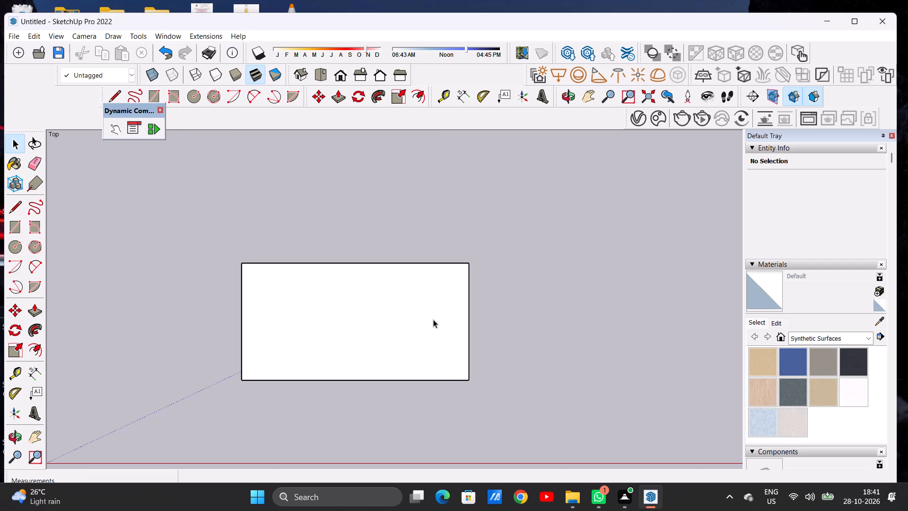
scroll(318, 356, "up", 5)
scroll(348, 349, "down", 3)
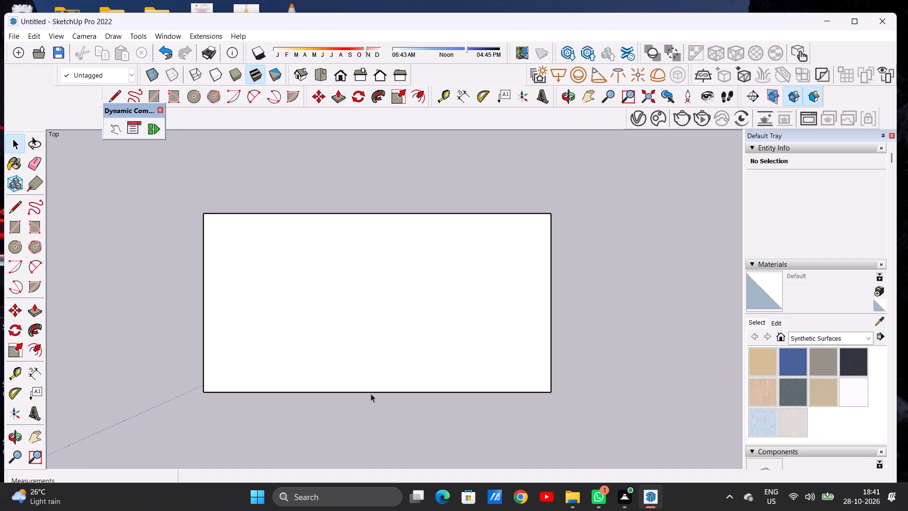
middle_click_drag(371, 394, 369, 315)
scroll(357, 343, "down", 5)
scroll(364, 345, "up", 1)
scroll(364, 345, "down", 6)
scroll(400, 342, "up", 1)
scroll(400, 342, "down", 1)
scroll(400, 342, "up", 2)
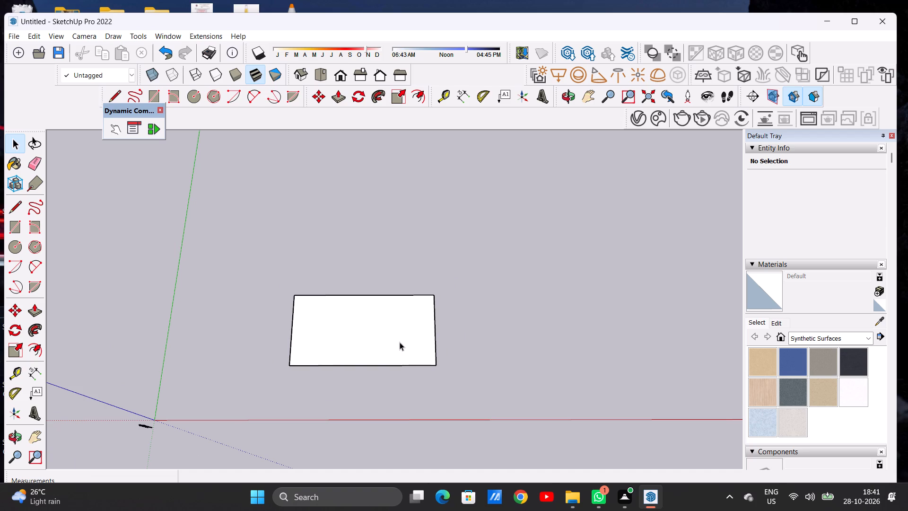
scroll(418, 344, "up", 4)
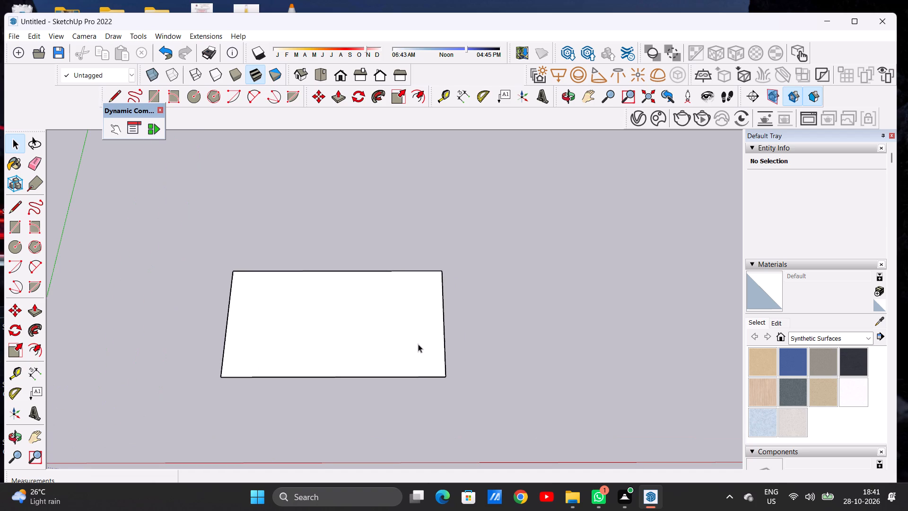
key("r")
scroll(422, 347, "up", 2)
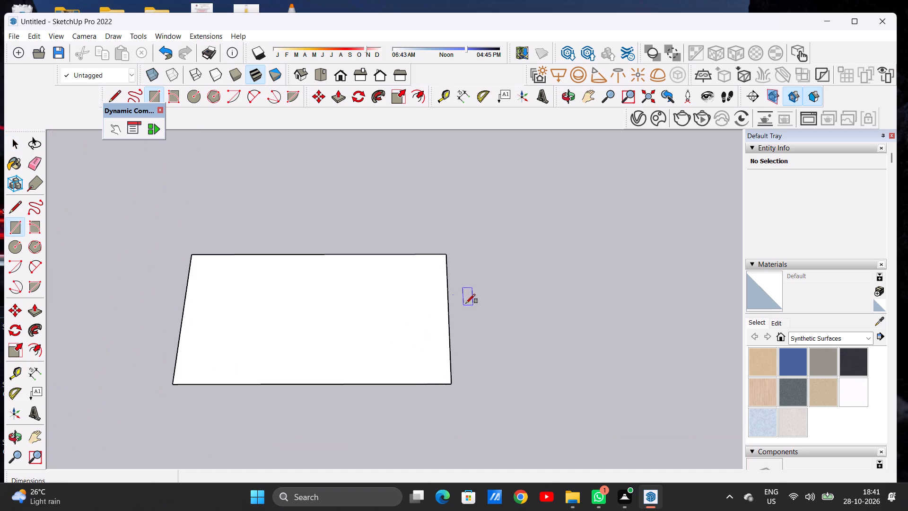
left_click(445, 255)
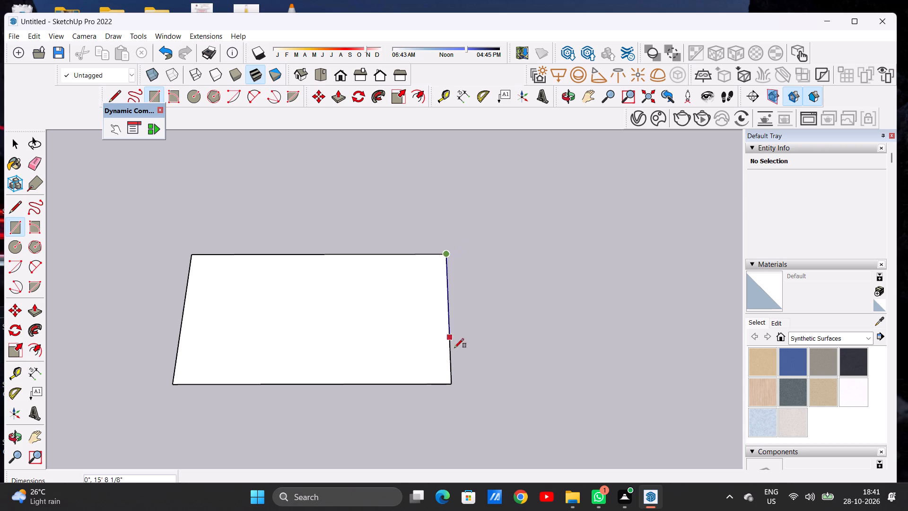
left_click(453, 382)
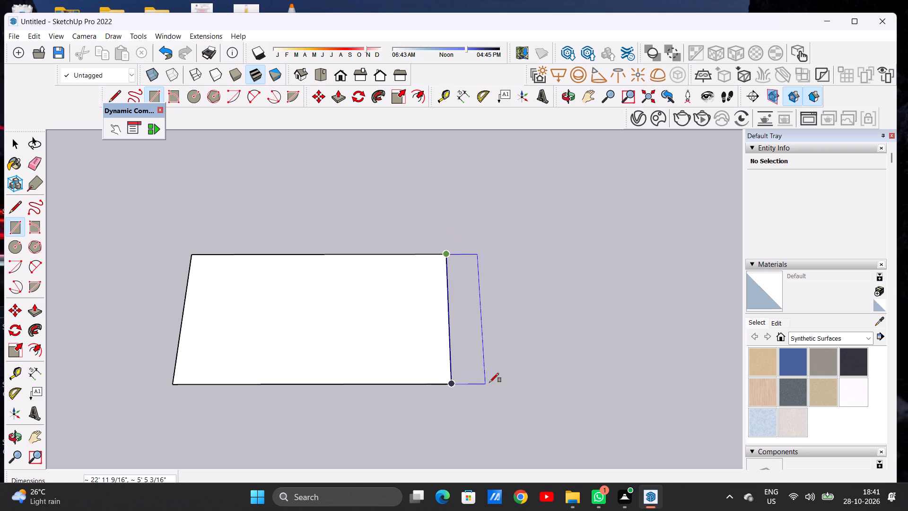
left_click(506, 381)
key("space")
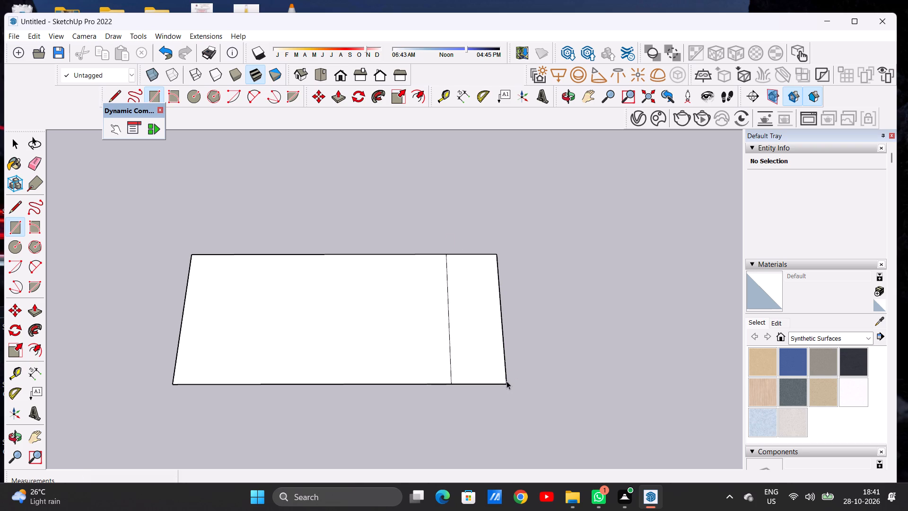
Erase the dividing edge between the large rectangle and the new one on its right side.
key("e")
scroll(459, 378, "up", 3)
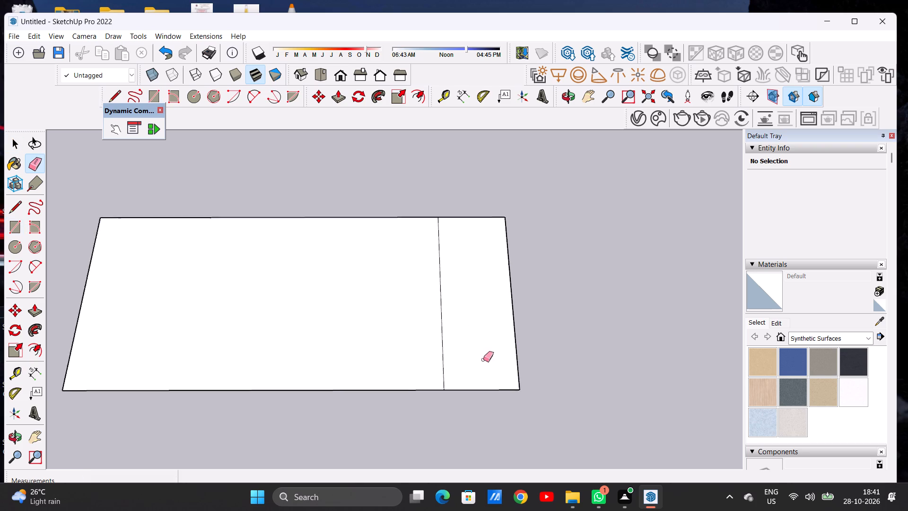
scroll(483, 360, "up", 2)
scroll(483, 360, "down", 1)
scroll(418, 361, "up", 7)
left_click_drag(456, 352, 467, 361)
scroll(473, 368, "down", 13)
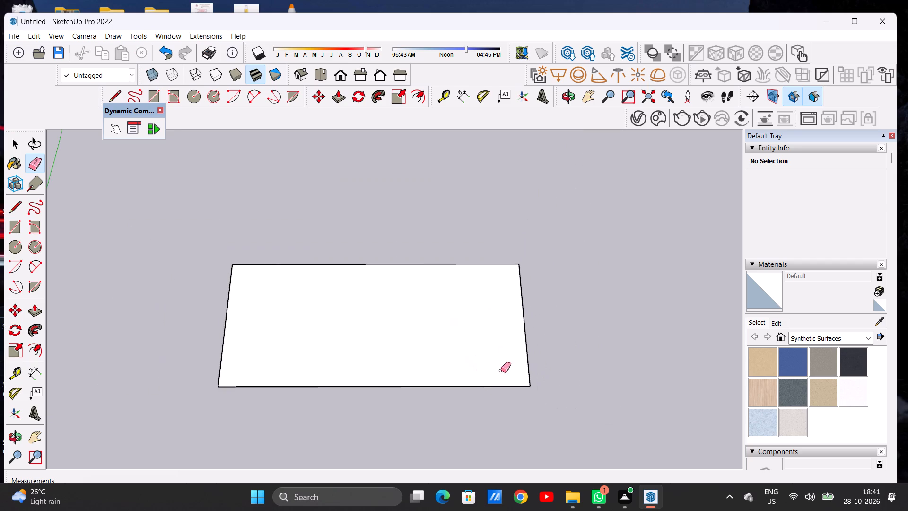
scroll(501, 370, "down", 2)
scroll(486, 384, "up", 20)
scroll(486, 384, "up", 14)
scroll(541, 379, "down", 6)
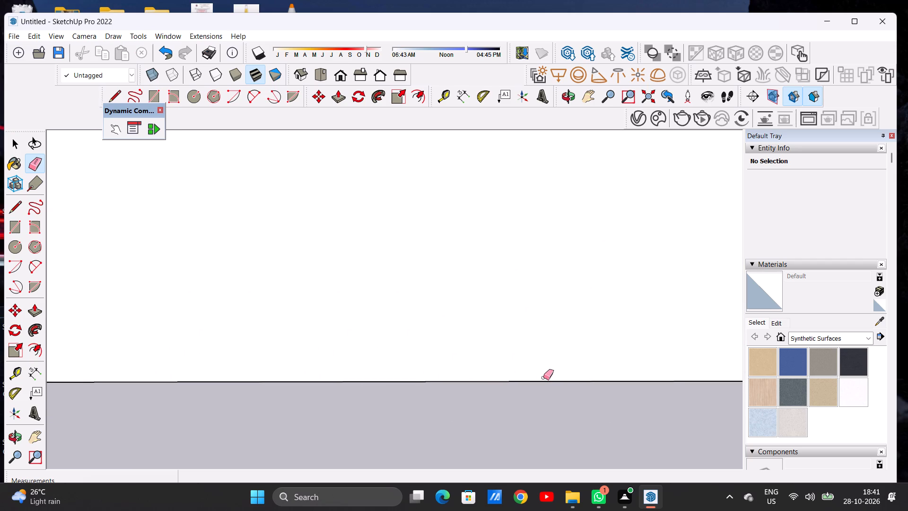
scroll(543, 378, "down", 20)
scroll(543, 378, "down", 14)
scroll(557, 362, "up", 7)
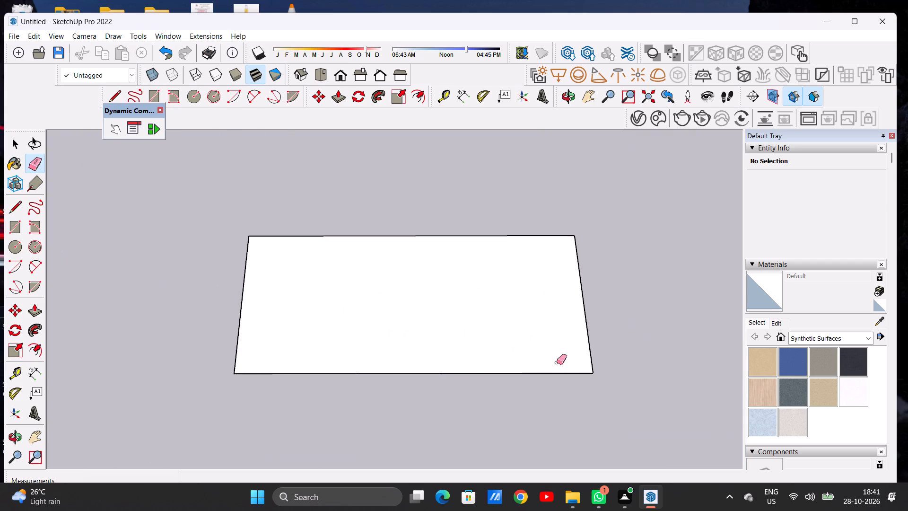
scroll(557, 362, "up", 3)
key("space")
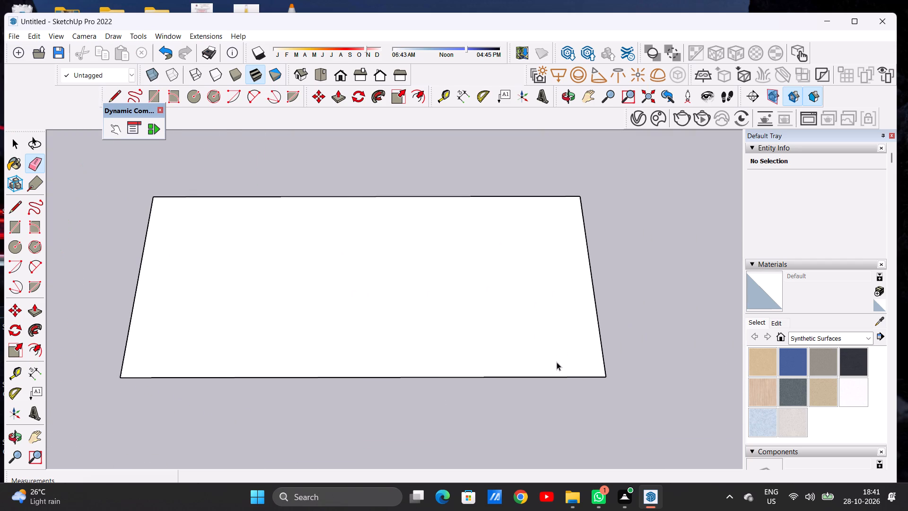
In top view, draw a strip about 53' 6" by 4' 4" along the layout's full upper edge.
scroll(539, 353, "down", 5)
middle_click_drag(517, 308, 513, 354)
scroll(562, 310, "up", 3)
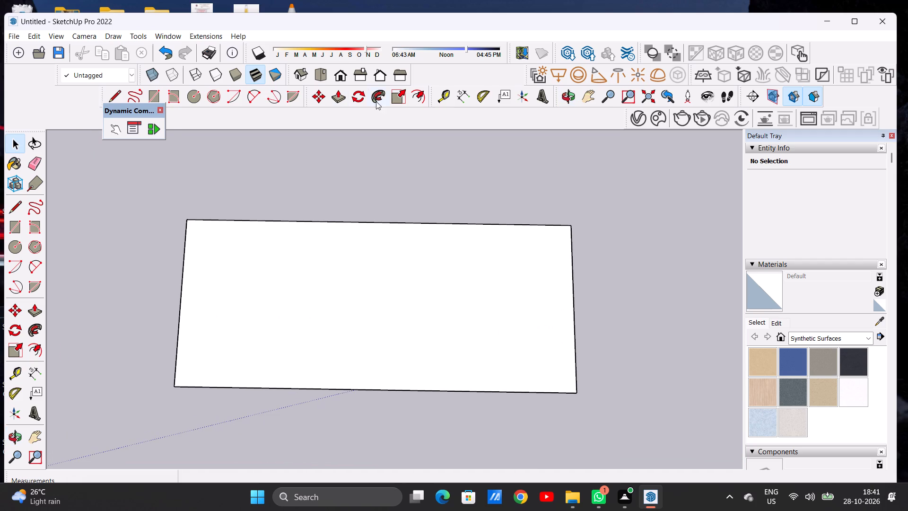
left_click(314, 75)
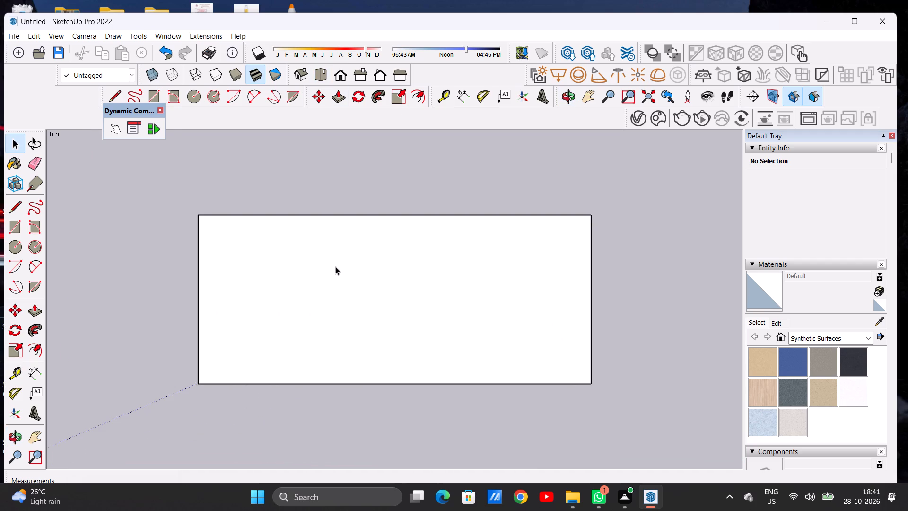
scroll(335, 266, "down", 1)
key("r")
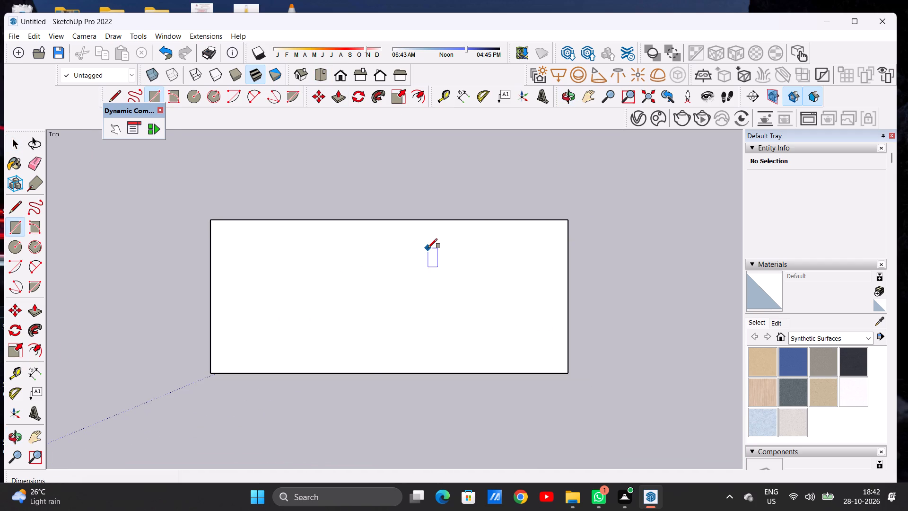
left_click(209, 222)
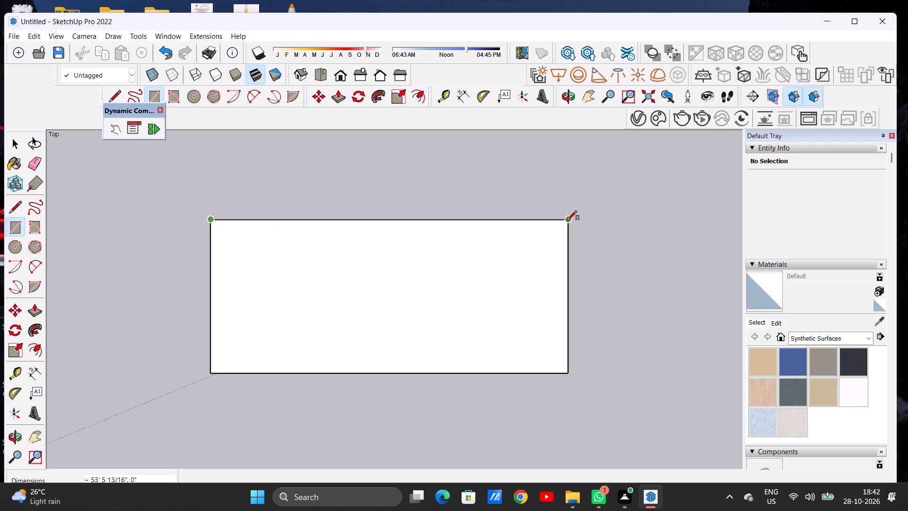
left_click(567, 220)
left_click(568, 191)
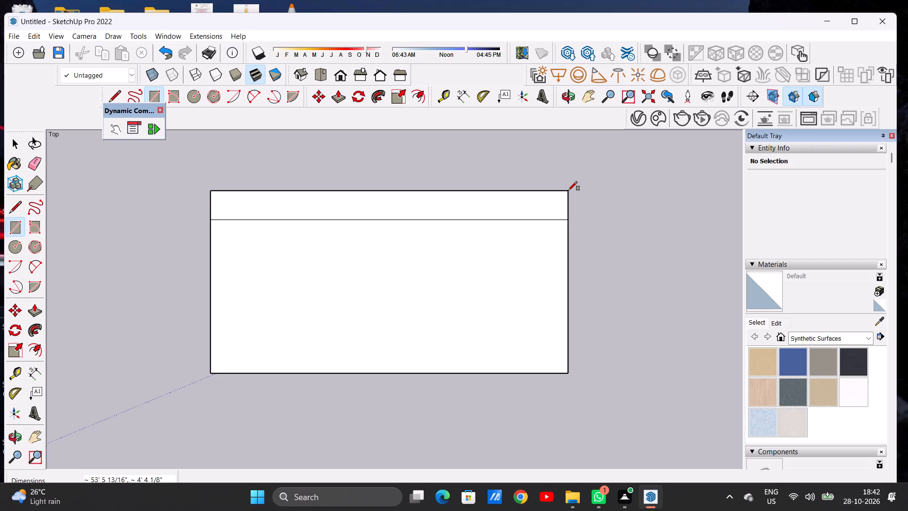
key("space")
Erase the dividing edge between the new upper strip and the main rectangle.
type("E")
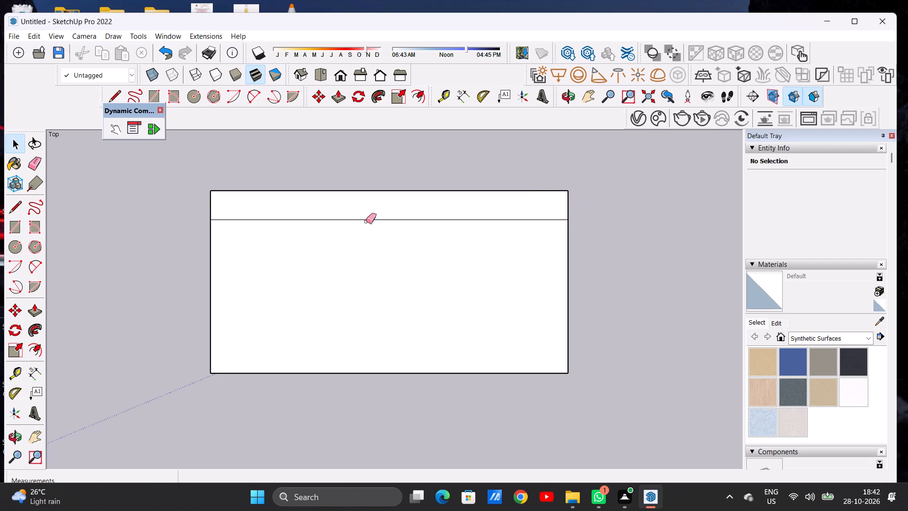
left_click_drag(370, 219, 373, 229)
Push/Pull the merged rectangular face upward by 9" to form a slab.
scroll(506, 279, "down", 4)
scroll(508, 289, "up", 1)
scroll(508, 289, "down", 2)
middle_click_drag(489, 352, 472, 207)
middle_click_drag(484, 327, 484, 321)
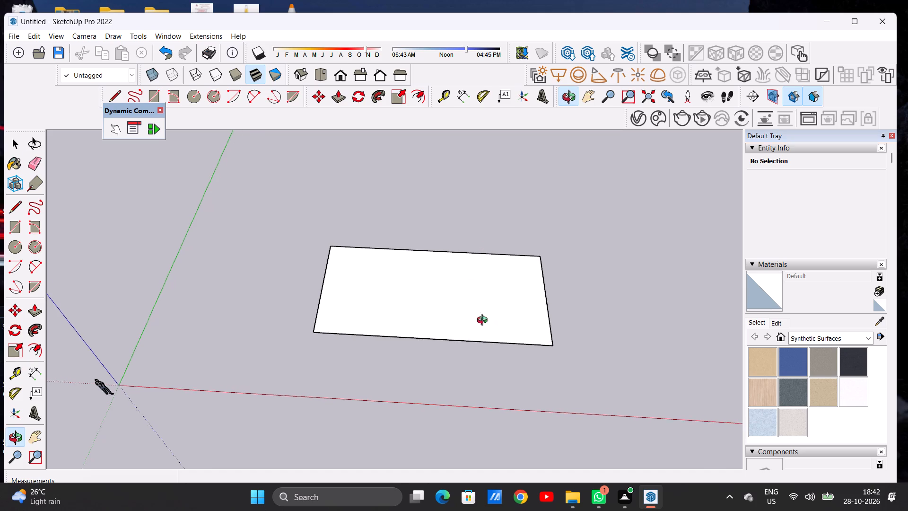
middle_click_drag(484, 321, 485, 289)
key("space")
type("P")
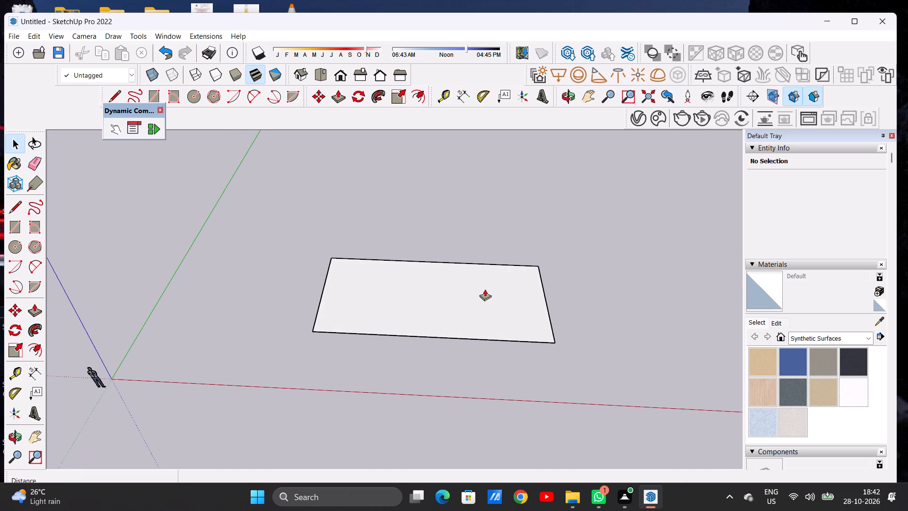
scroll(494, 299, "up", 4)
left_click(505, 319)
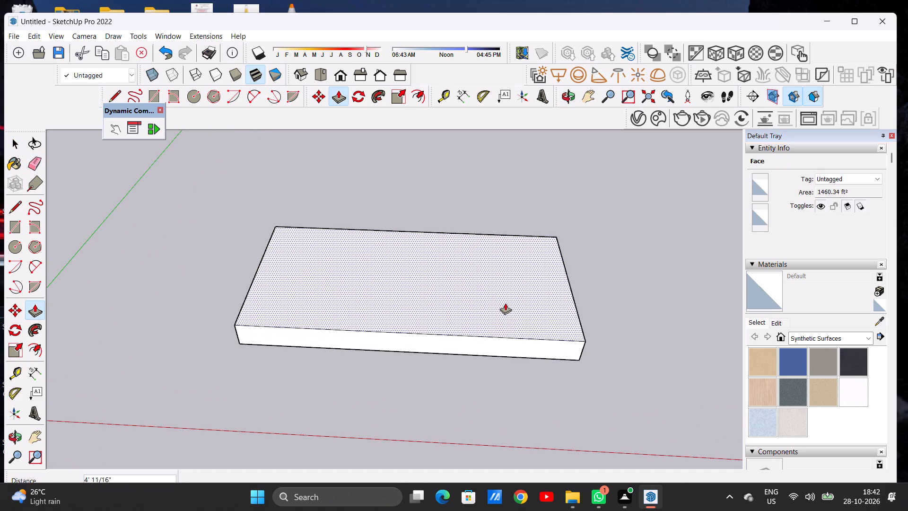
middle_click_drag(500, 319, 505, 283)
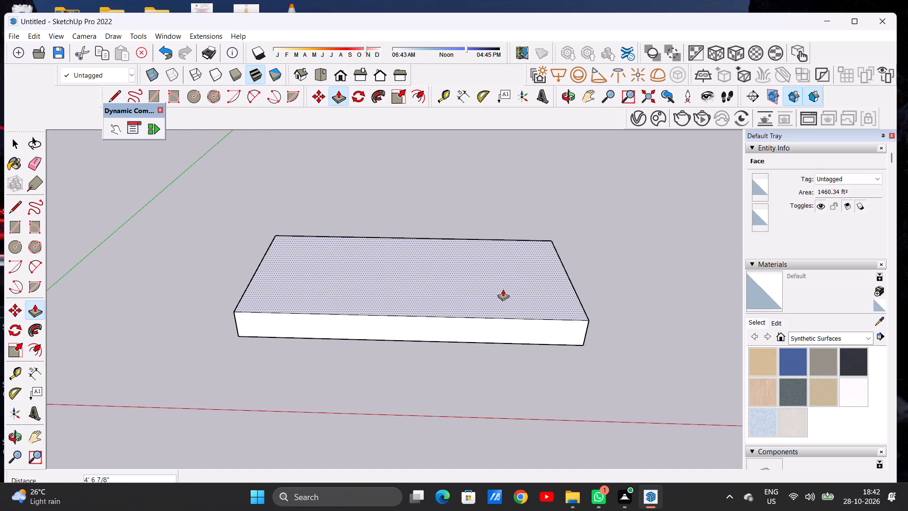
key("9")
key("shift+quotedbl")
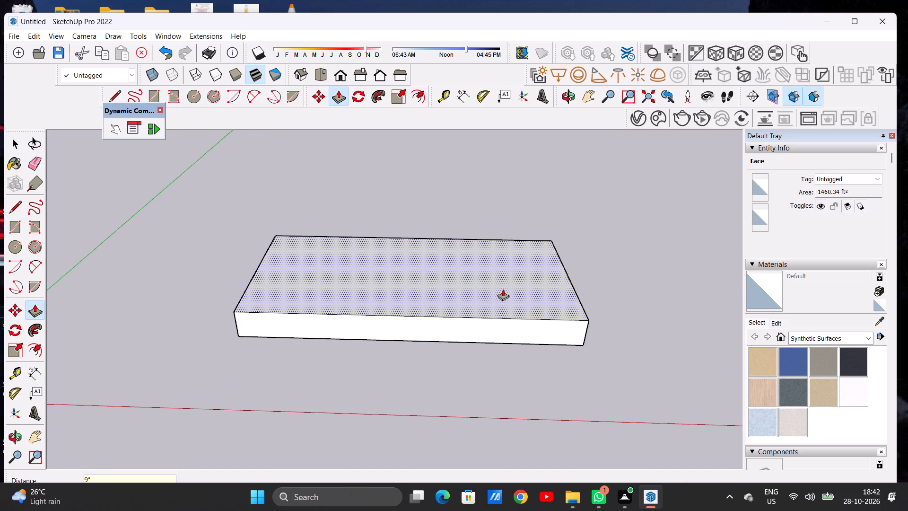
key("Return")
key("space")
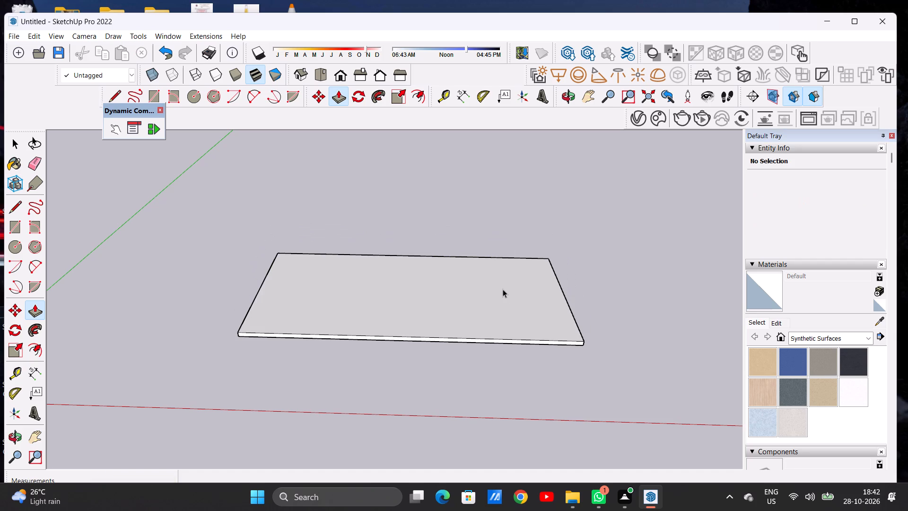
Push/Pull the slab's top face slightly higher by eye to thicken the slab.
key("p")
scroll(507, 331, "up", 4)
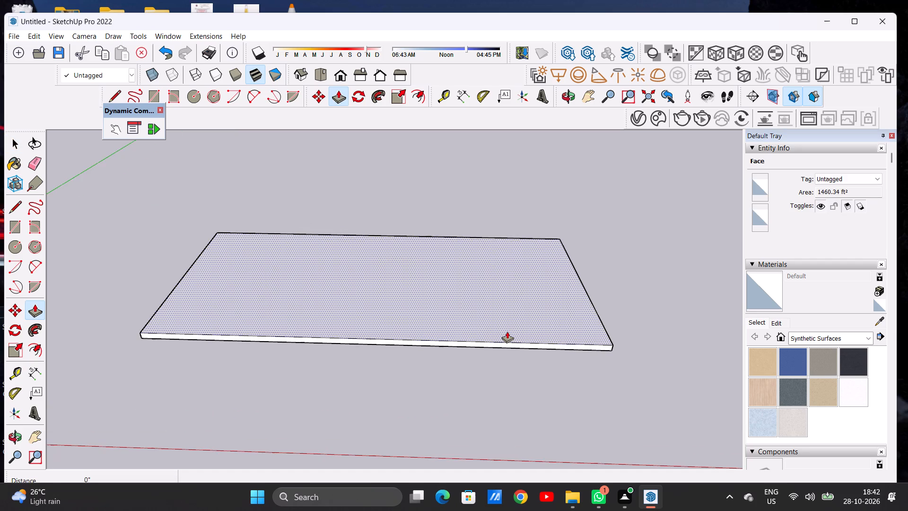
left_click(507, 331)
left_click(506, 324)
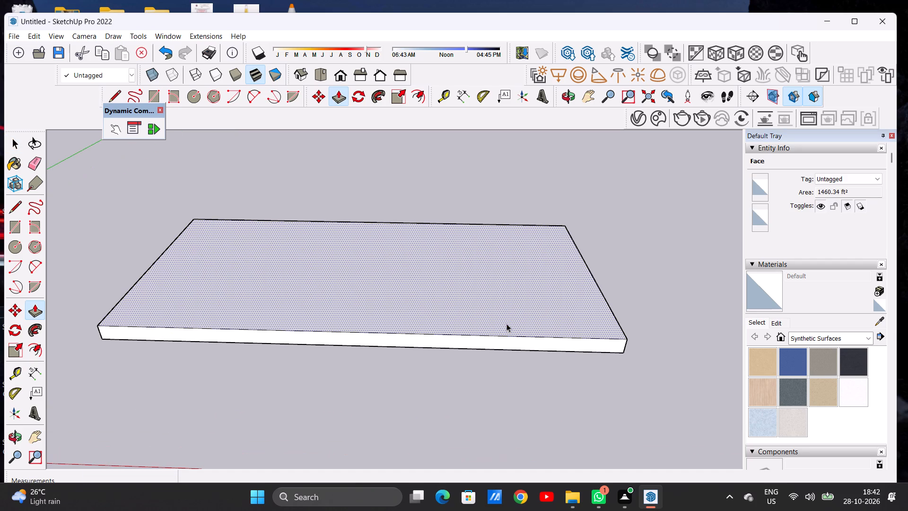
key("space")
scroll(485, 287, "down", 9)
middle_click_drag(460, 264, 457, 327)
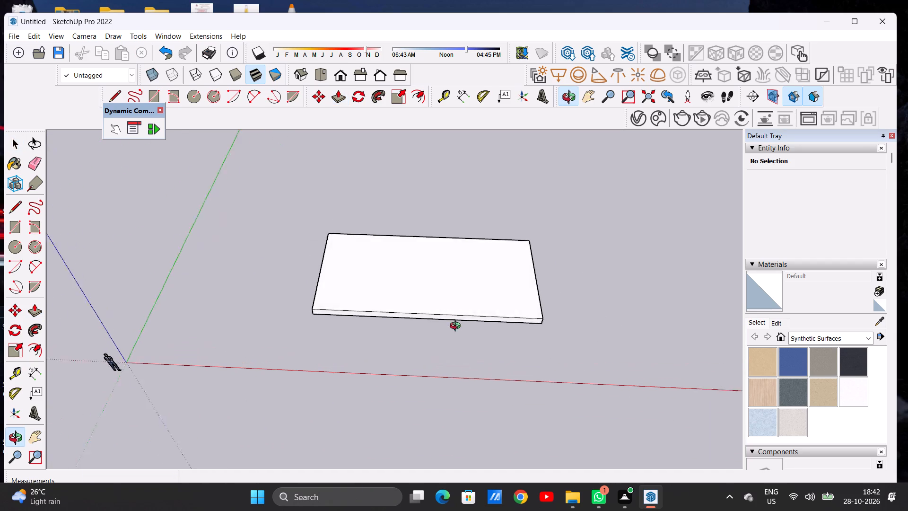
Examine the thickened slab from above, low side-on and oblique angles.
middle_click_drag(457, 327, 460, 366)
middle_click_drag(433, 248, 434, 338)
scroll(496, 269, "up", 5)
left_click(316, 76)
scroll(196, 245, "down", 4)
scroll(195, 250, "up", 2)
scroll(195, 250, "down", 1)
scroll(345, 247, "down", 8)
scroll(345, 317, "up", 1)
scroll(345, 317, "down", 1)
scroll(345, 317, "up", 8)
middle_click_drag(348, 324, 343, 161)
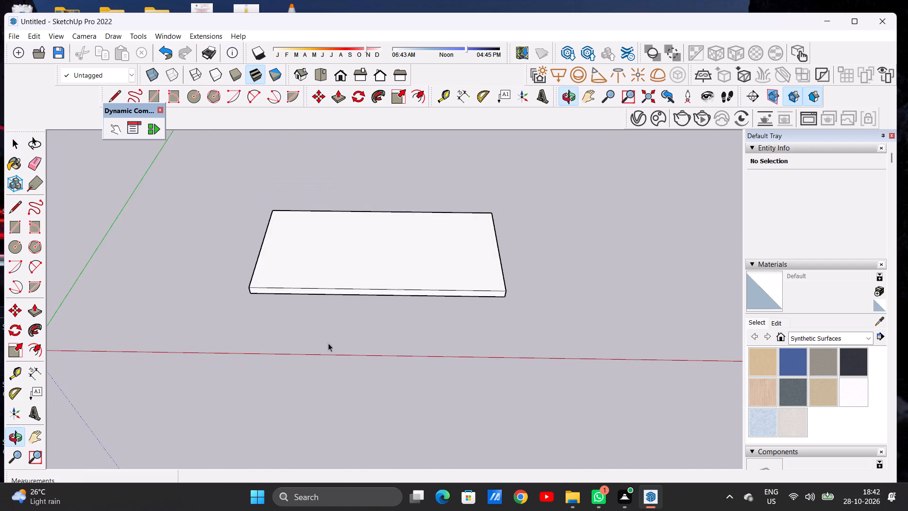
middle_click_drag(329, 340, 349, 221)
middle_click_drag(352, 402, 340, 389)
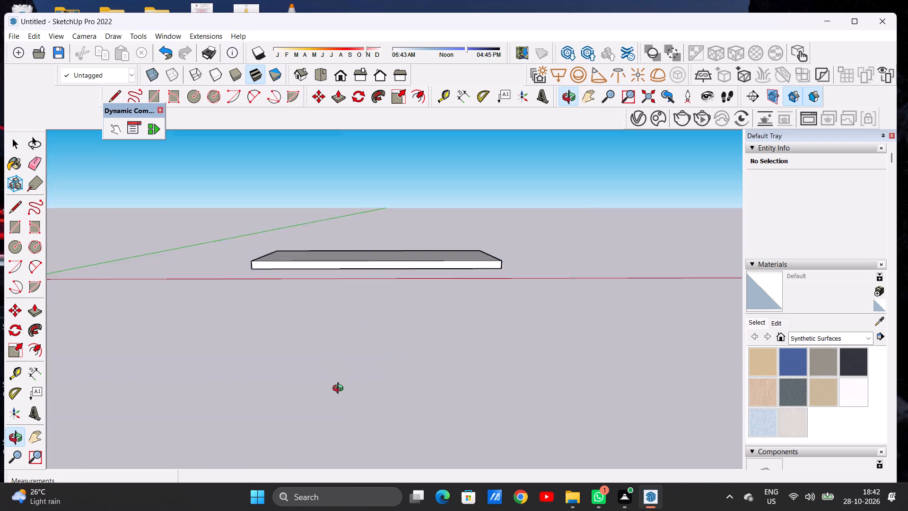
middle_click_drag(340, 389, 341, 371)
middle_click_drag(348, 267, 348, 425)
middle_click_drag(342, 267, 342, 412)
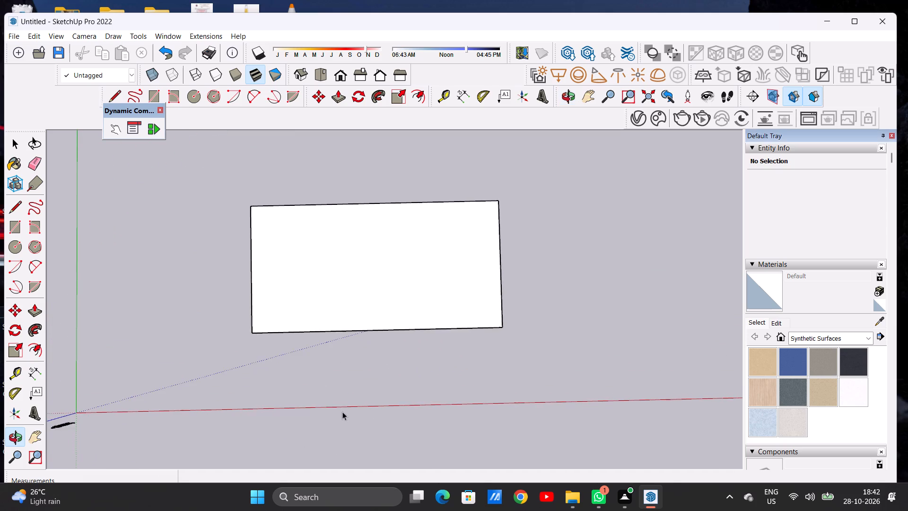
Offset the outline of the slab's top face inward by about 1' 9 1/2" to form a border.
middle_click_drag(328, 369, 319, 337)
scroll(433, 261, "up", 2)
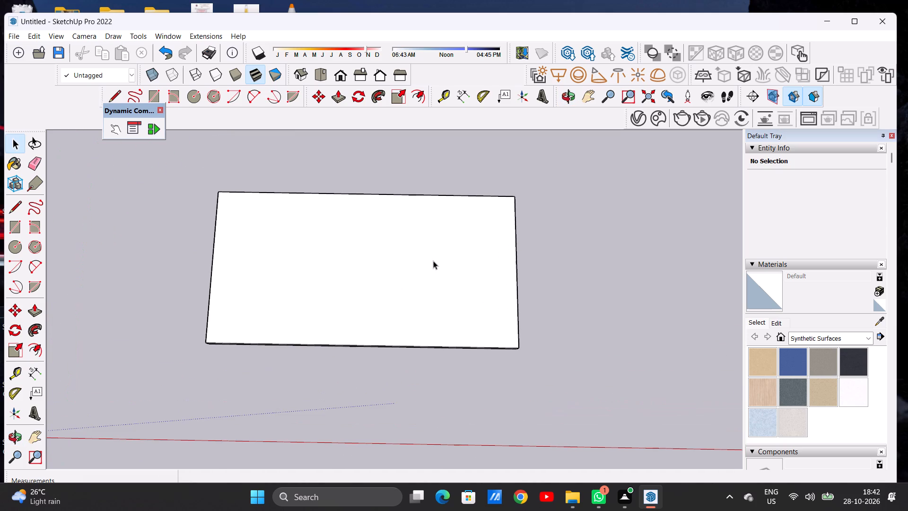
type("OF")
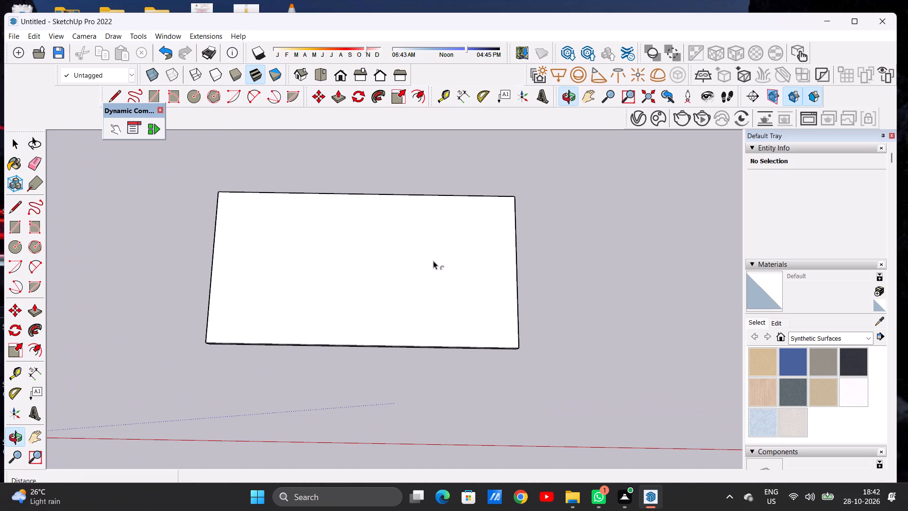
middle_click_drag(332, 277, 367, 279)
middle_click_drag(362, 278, 315, 288)
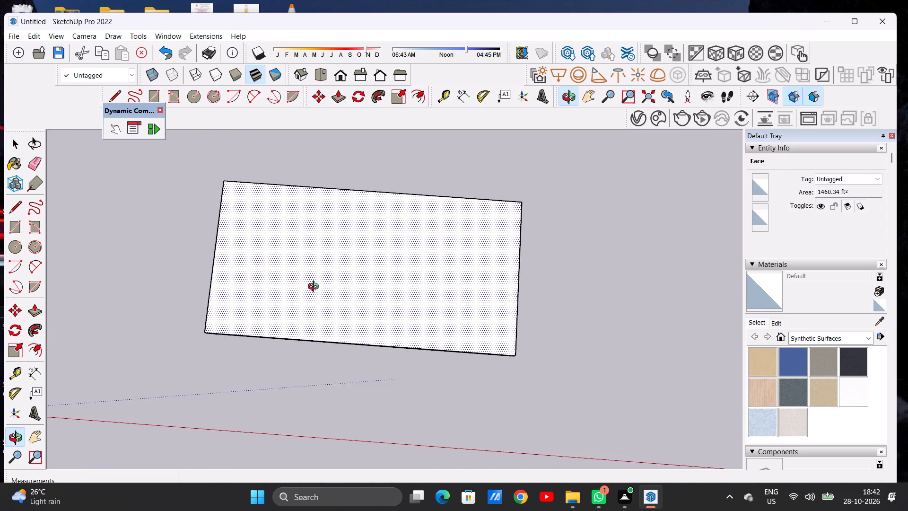
middle_click_drag(315, 288, 319, 295)
left_click(308, 200)
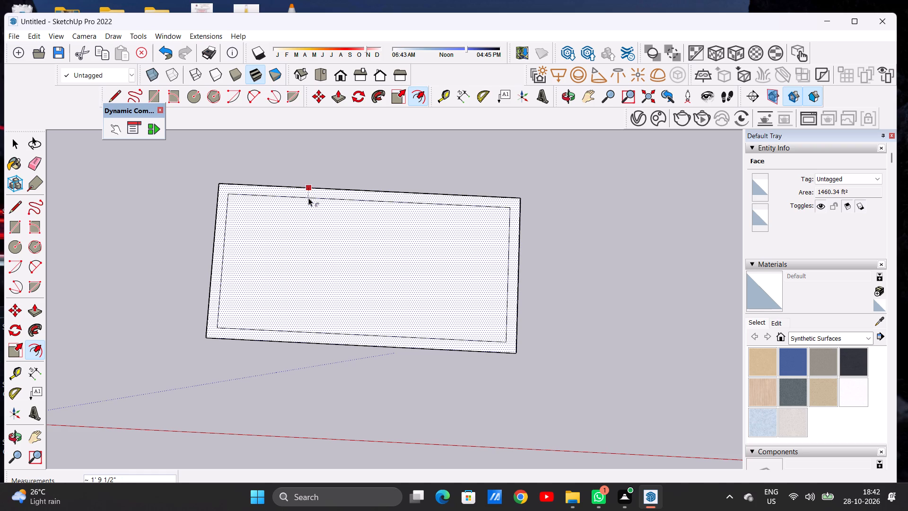
left_click(308, 198)
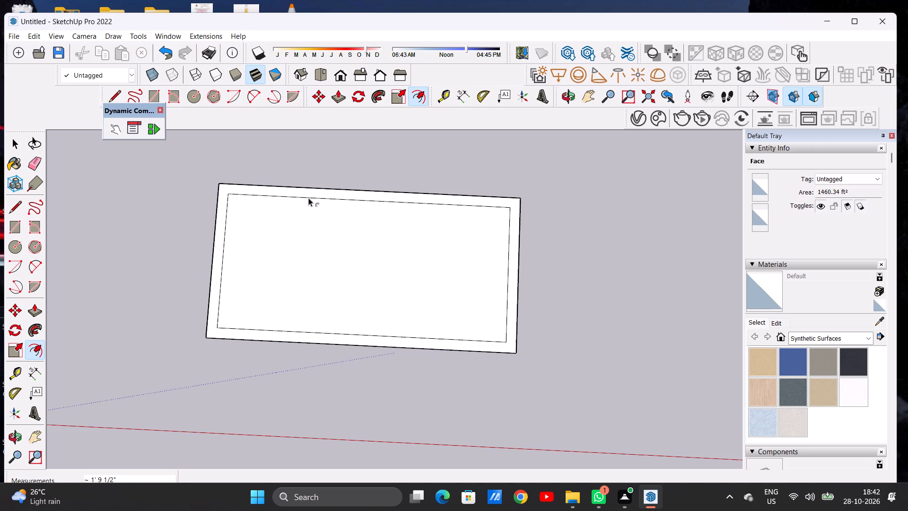
key("space")
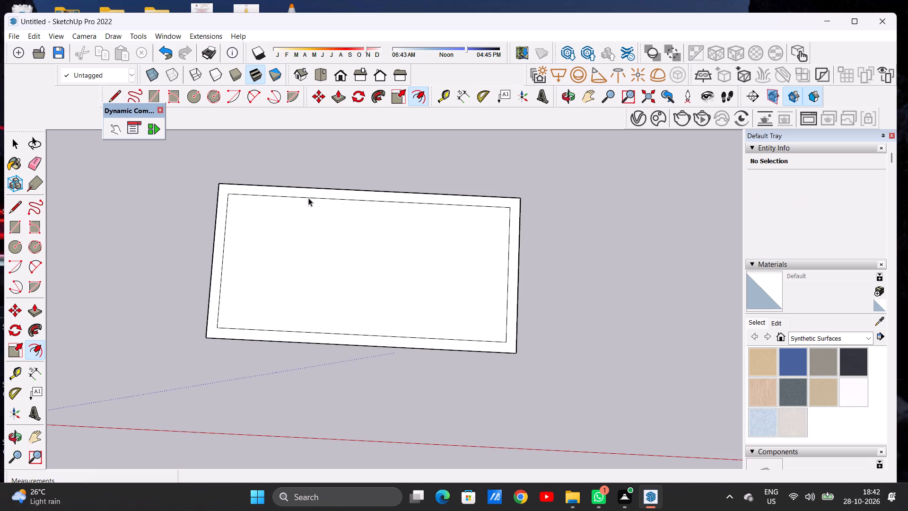
Examine the slab and its inset outline in top view and from oblique angles.
scroll(342, 204, "down", 6)
middle_click_drag(349, 221, 344, 223)
scroll(348, 223, "up", 2)
scroll(348, 223, "down", 1)
scroll(348, 223, "up", 3)
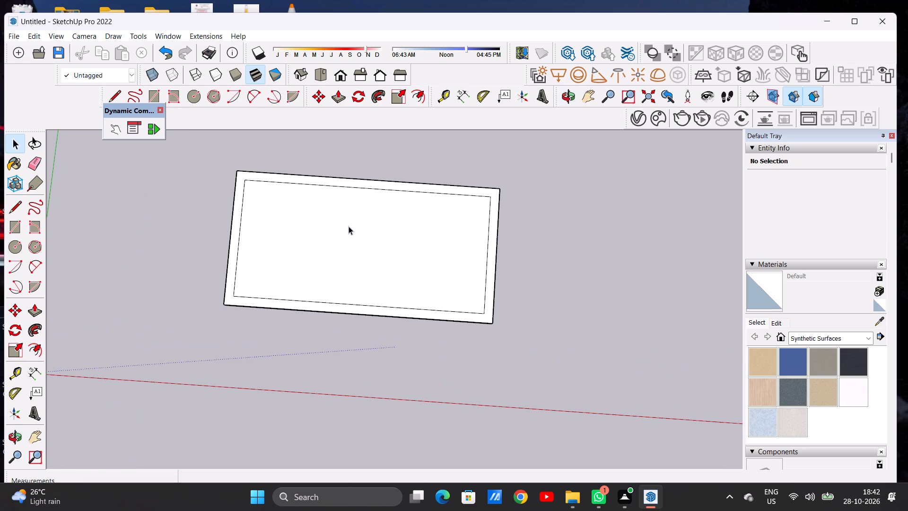
left_click(319, 81)
scroll(312, 217, "down", 4)
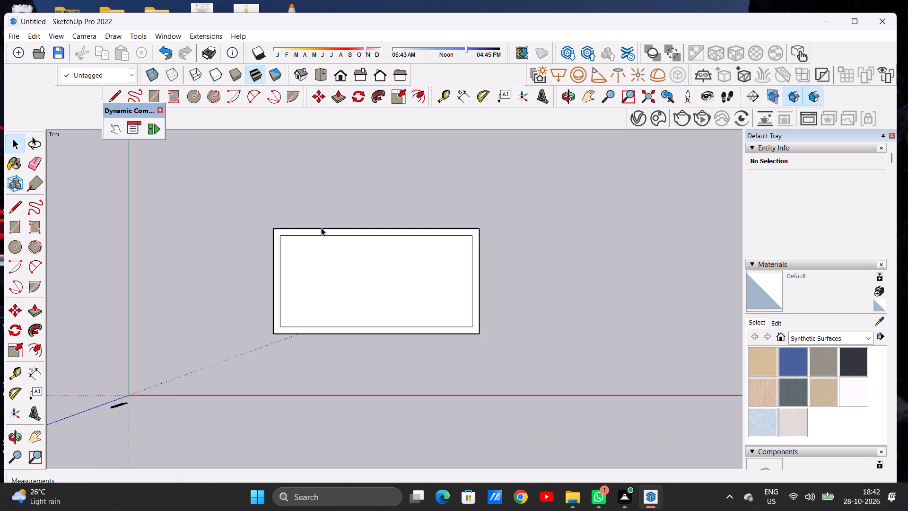
scroll(390, 256, "up", 3)
scroll(424, 298, "up", 2)
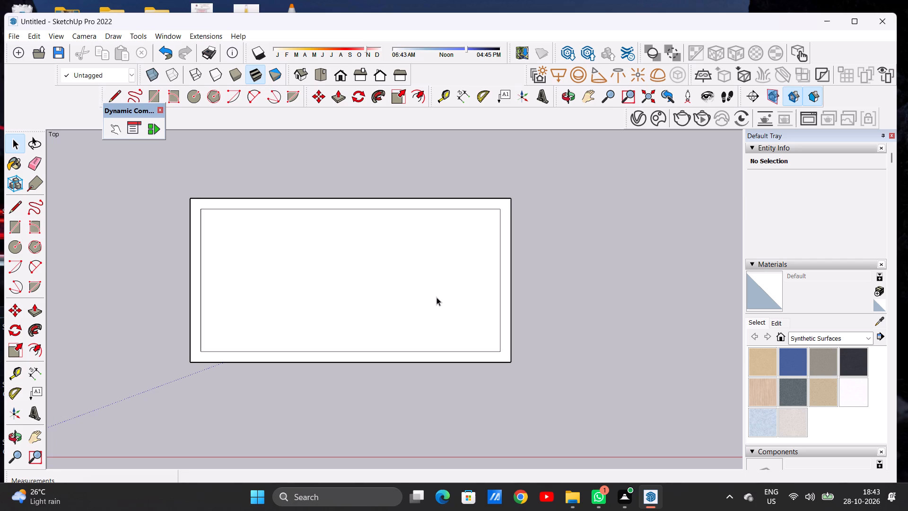
scroll(437, 297, "down", 5)
middle_click_drag(442, 326, 465, 258)
middle_click_drag(447, 278, 439, 271)
scroll(443, 282, "up", 1)
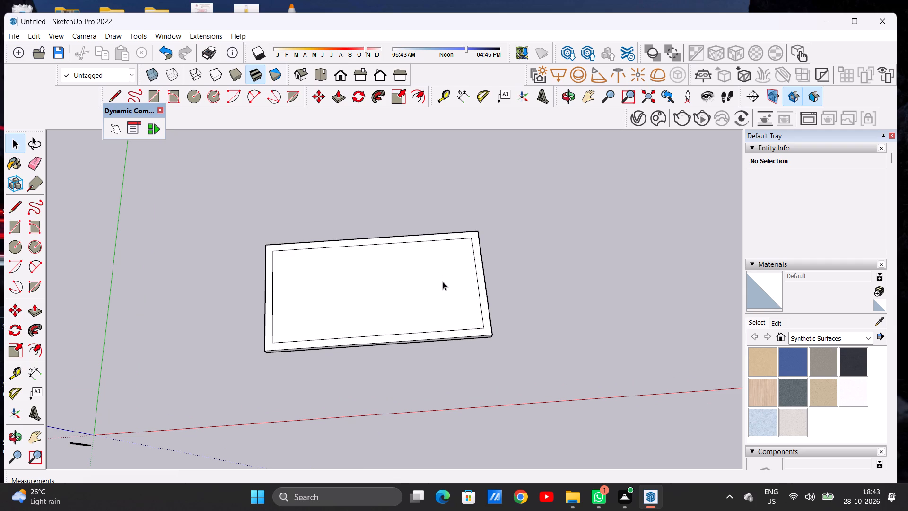
scroll(443, 282, "down", 2)
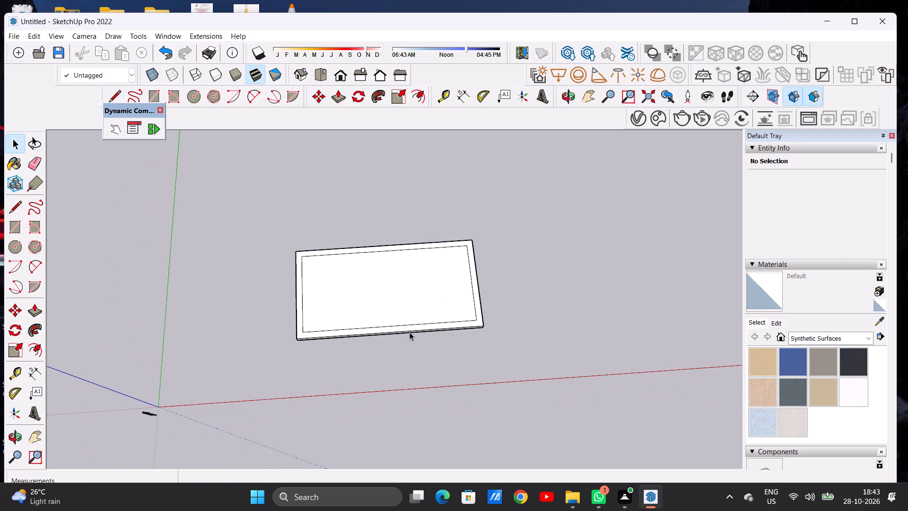
middle_click_drag(366, 320, 362, 255)
scroll(371, 271, "up", 6)
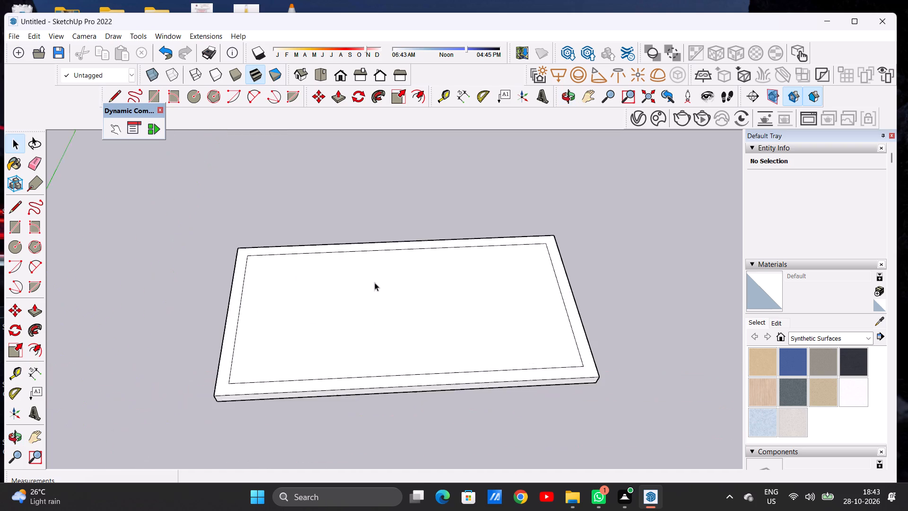
scroll(375, 282, "up", 4)
scroll(357, 267, "down", 8)
middle_click_drag(421, 268, 393, 366)
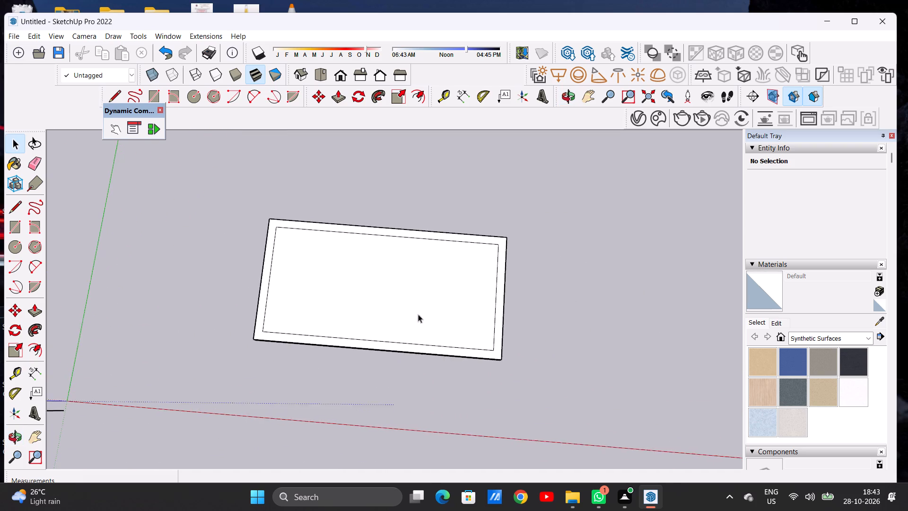
Draw two short lines, about 1' 9 1/2" each, from the inset outline's two front corners straight out to the slab's front edge.
scroll(422, 308, "up", 4)
middle_click_drag(419, 303, 428, 321)
scroll(428, 317, "up", 1)
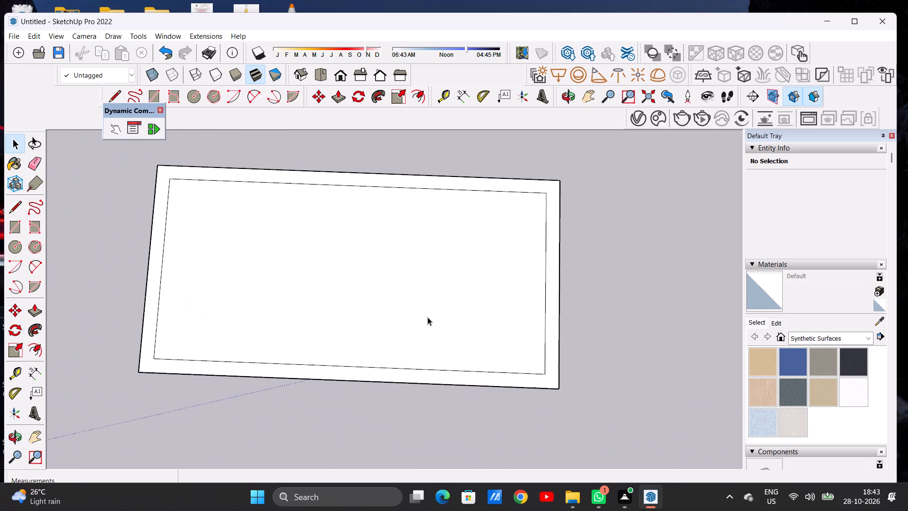
key("l")
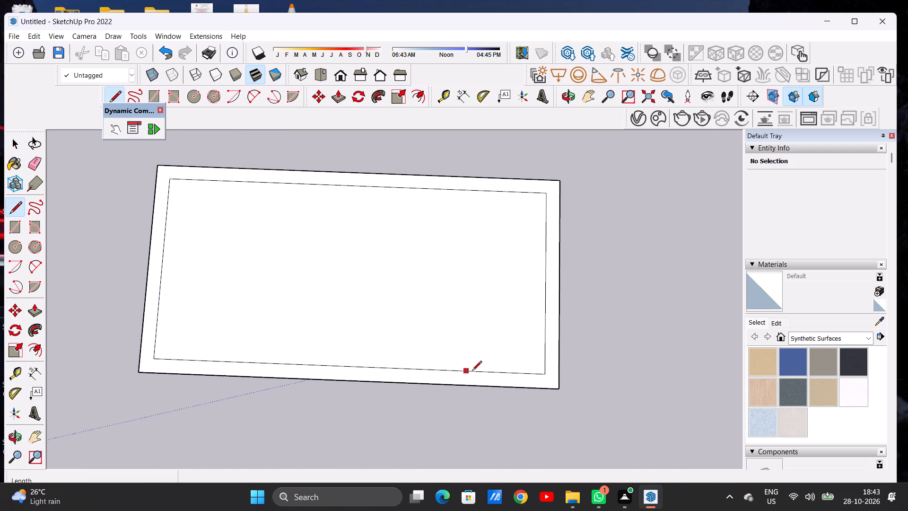
scroll(531, 391, "up", 4)
left_click(548, 368)
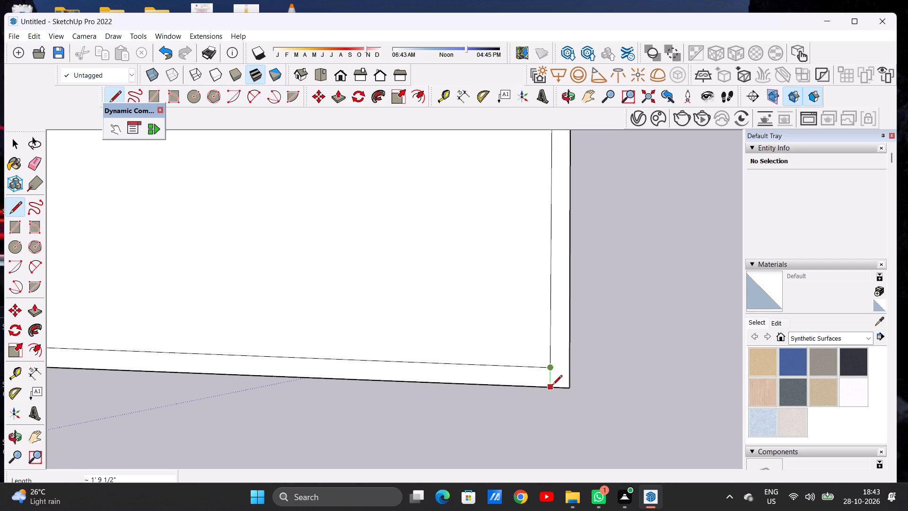
left_click(552, 387)
scroll(578, 360, "down", 2)
scroll(578, 360, "up", 1)
scroll(578, 360, "down", 4)
scroll(168, 354, "up", 5)
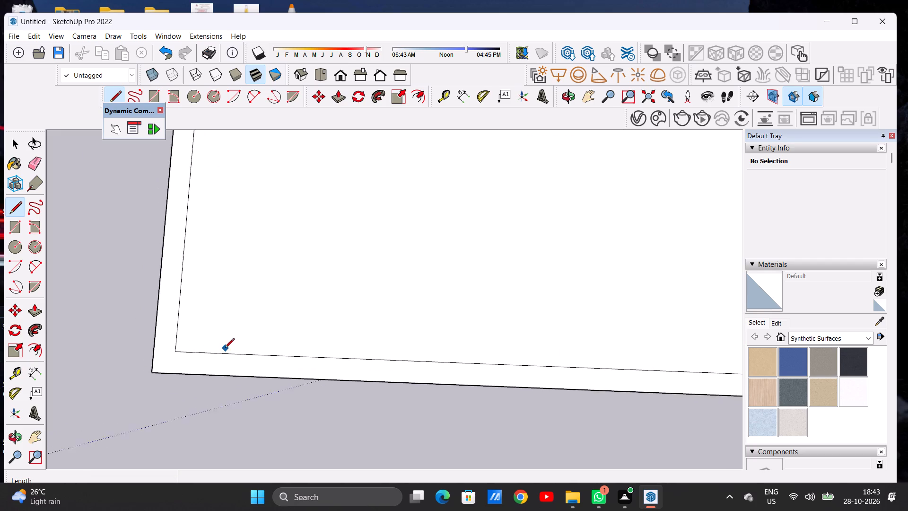
scroll(225, 349, "up", 4)
scroll(183, 354, "down", 1)
scroll(183, 354, "up", 3)
left_click(168, 348)
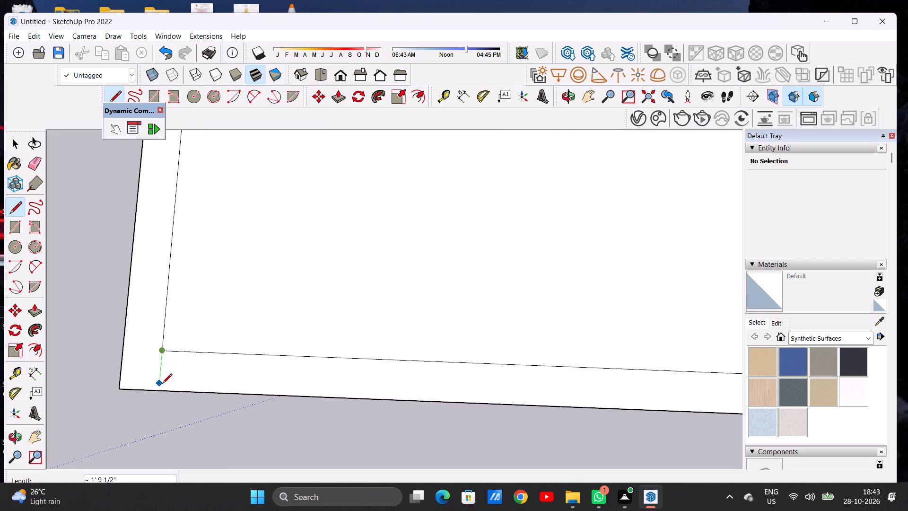
left_click(161, 388)
scroll(220, 375, "down", 17)
middle_click_drag(313, 344, 318, 347)
scroll(365, 260, "up", 2)
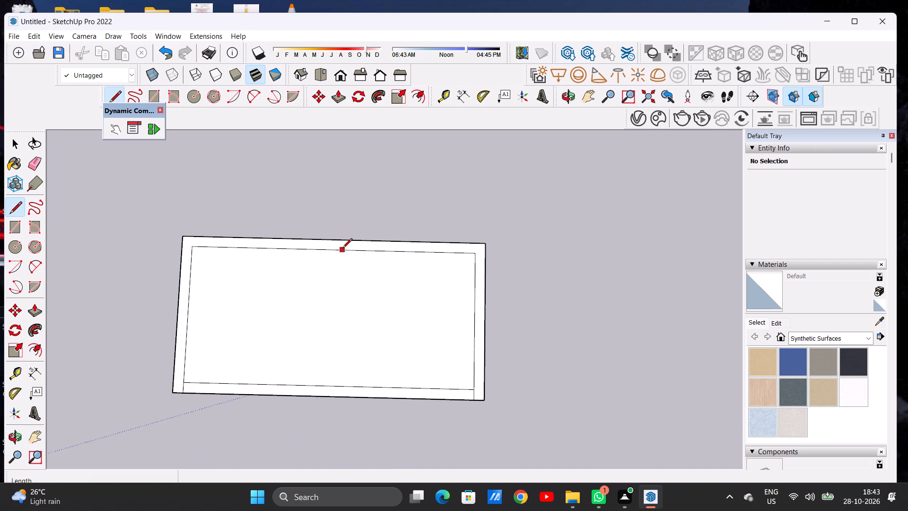
key("space")
Draw a lengthwise line about 49' 11" long across the inset rectangle, between its two short sides, slightly in front of the middle.
scroll(342, 249, "down", 3)
scroll(314, 303, "up", 4)
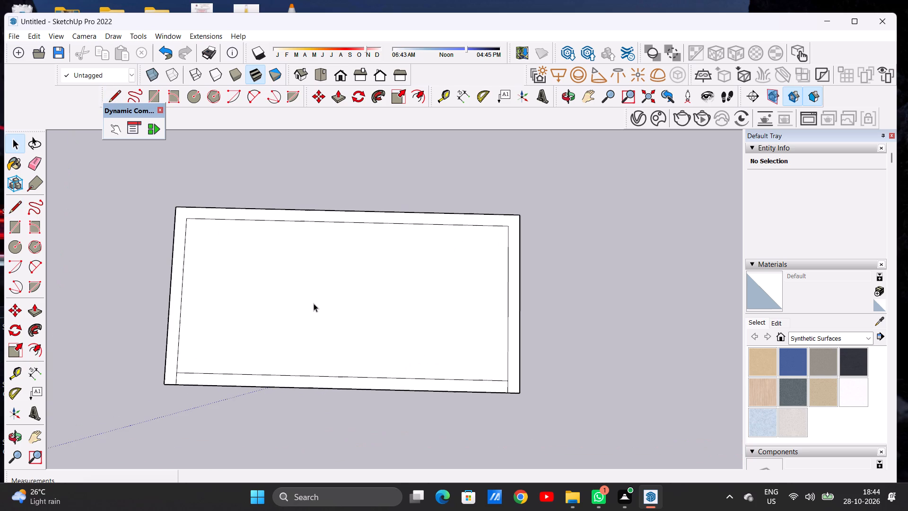
key("l")
scroll(288, 260, "down", 7)
middle_click(289, 280)
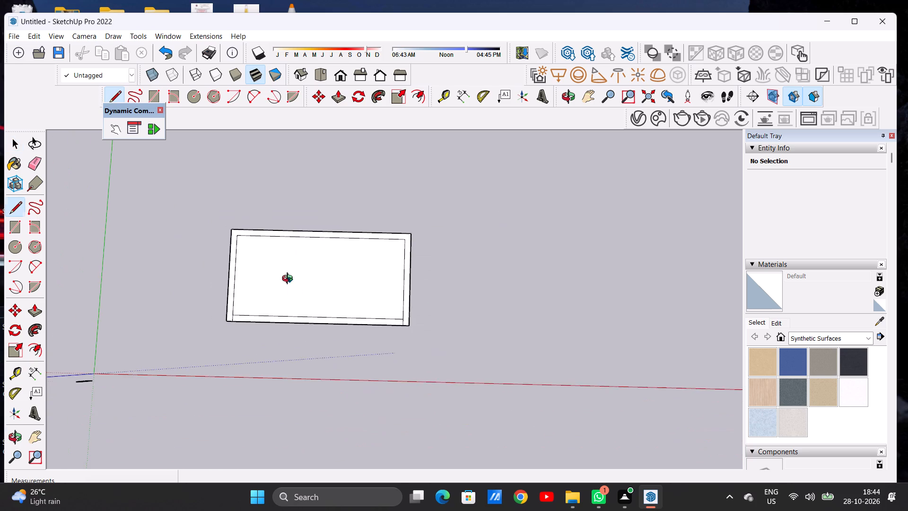
scroll(292, 282, "up", 2)
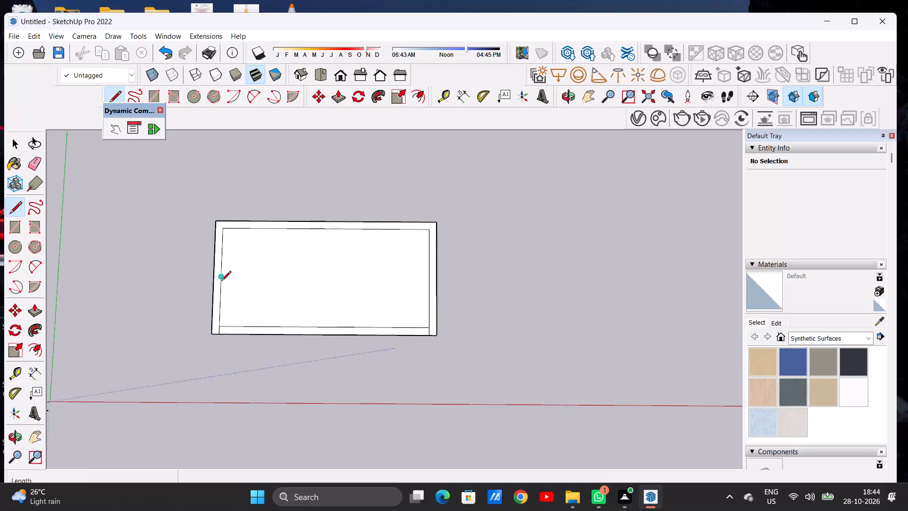
scroll(221, 282, "up", 5)
left_click(221, 282)
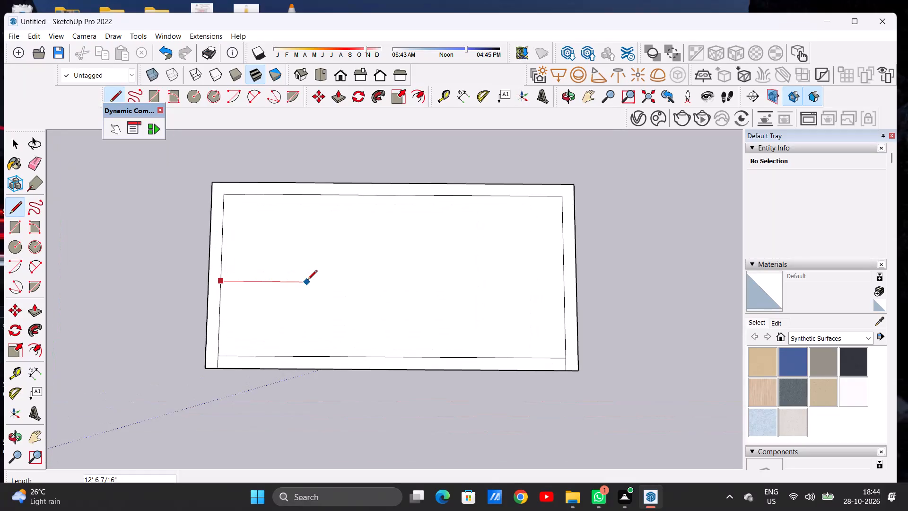
scroll(309, 281, "down", 8)
scroll(393, 287, "up", 5)
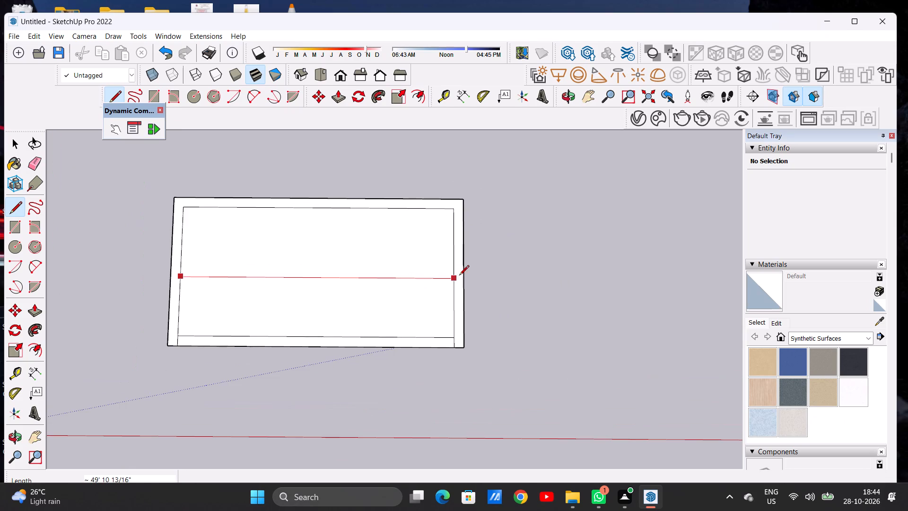
left_click(454, 278)
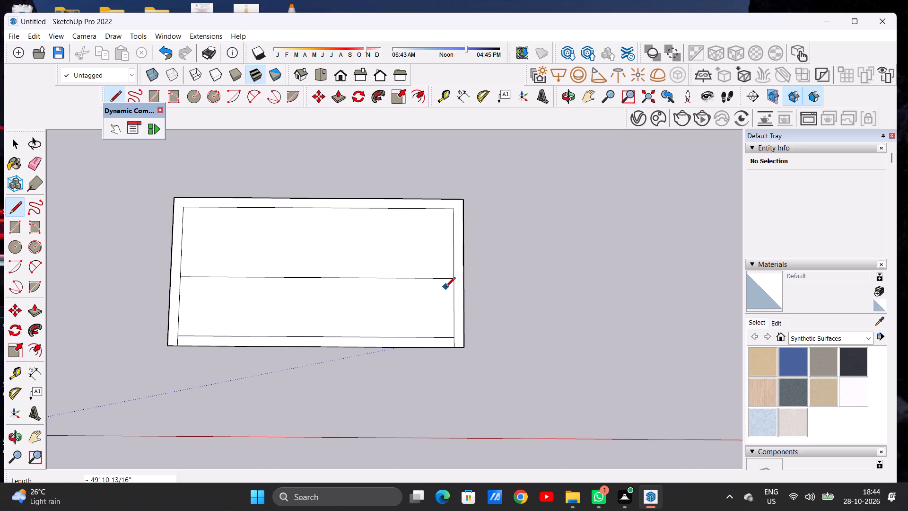
Draw a second parallel line about 49' 11" long across the inset rectangle, just behind the first lengthwise line.
scroll(455, 291, "up", 6)
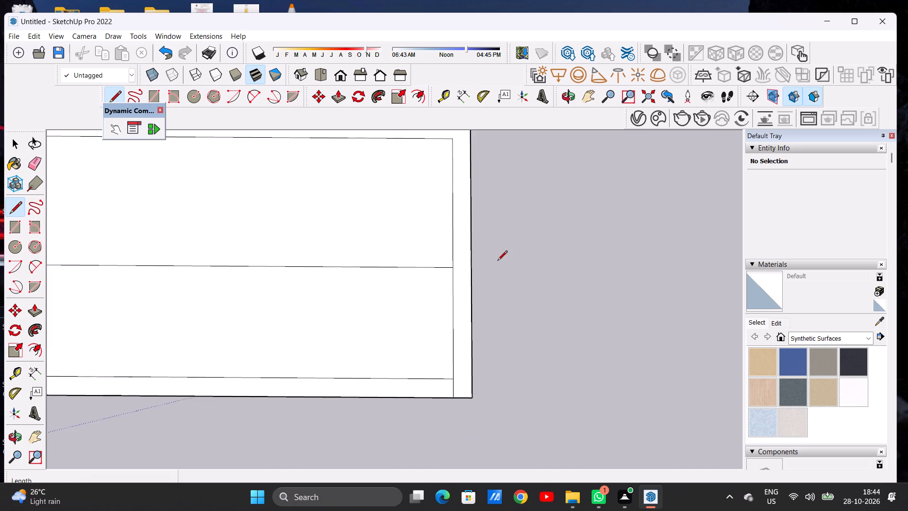
scroll(498, 261, "down", 7)
scroll(191, 242, "up", 7)
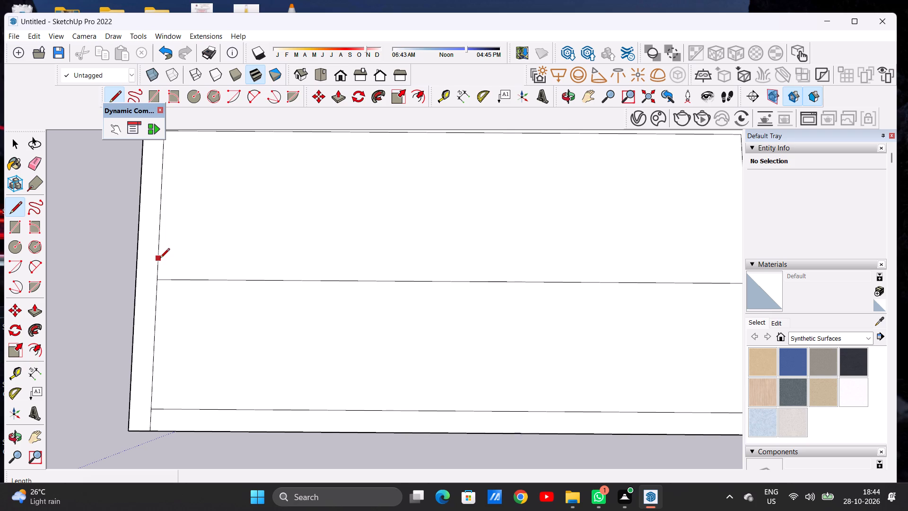
left_click(160, 259)
scroll(221, 268, "down", 12)
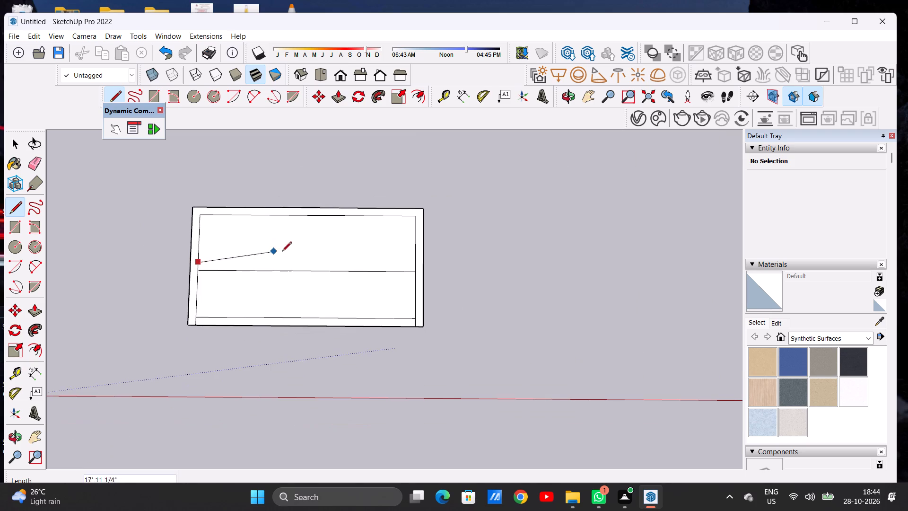
scroll(365, 262, "up", 1)
scroll(365, 262, "down", 1)
scroll(365, 262, "up", 4)
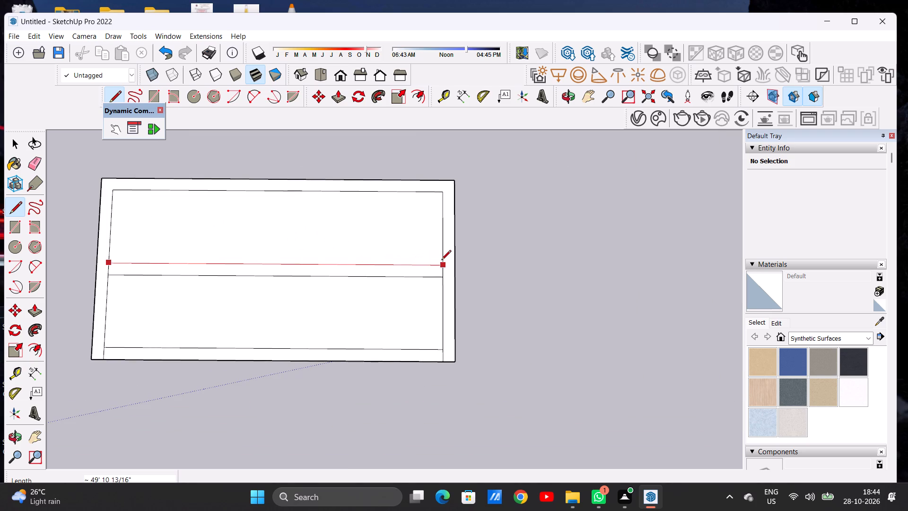
left_click(441, 261)
key("space")
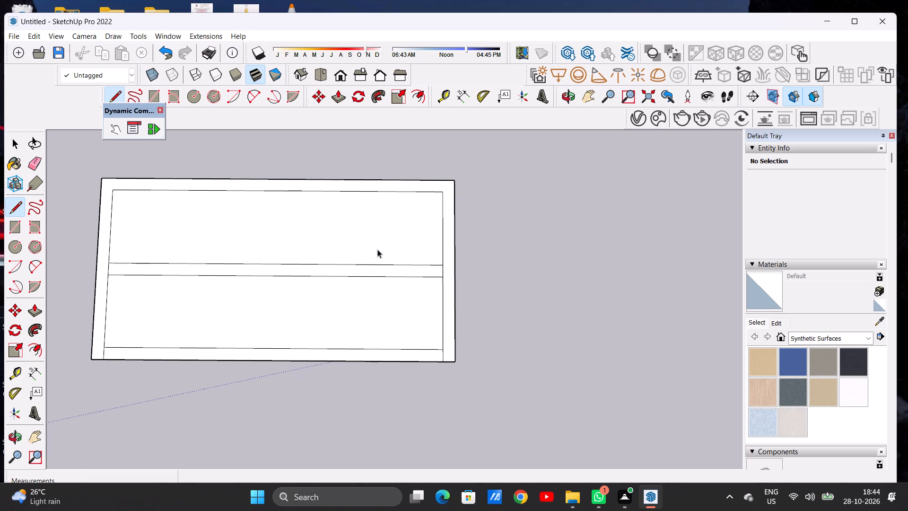
Push/Pull the U-shaped border face along the slab's back and two short sides upward by 10'.
scroll(376, 261, "down", 4)
scroll(309, 283, "down", 6)
scroll(322, 271, "up", 4)
scroll(322, 271, "down", 1)
middle_click_drag(315, 341, 314, 284)
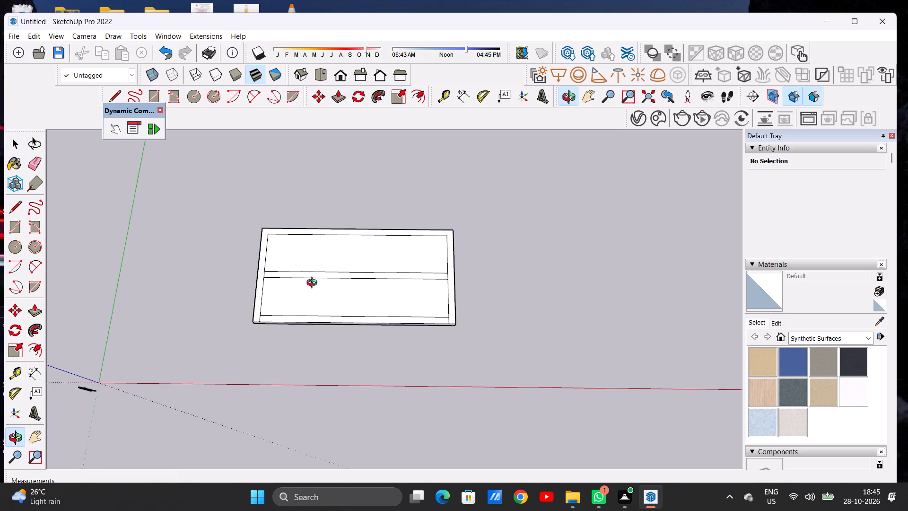
middle_click_drag(314, 284, 314, 275)
scroll(318, 263, "up", 7)
middle_click_drag(340, 308, 348, 264)
scroll(348, 264, "up", 1)
scroll(352, 282, "down", 2)
scroll(583, 339, "up", 2)
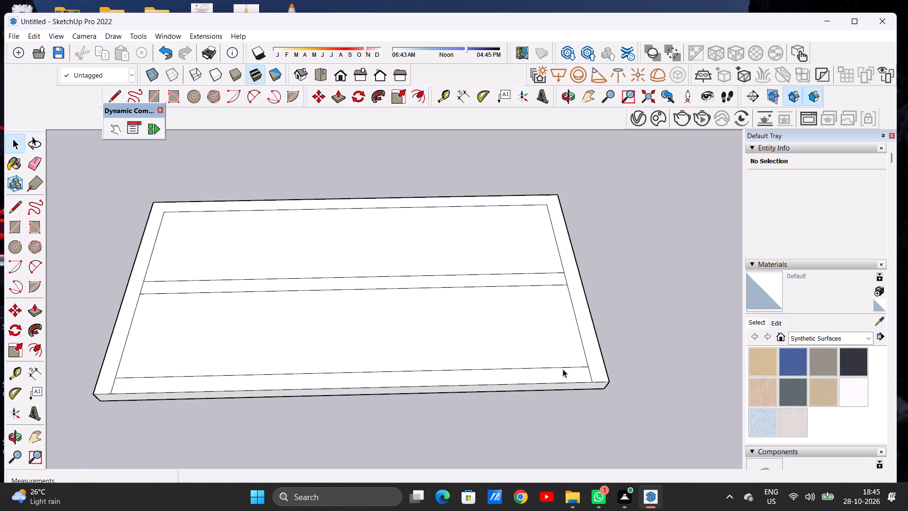
key("p")
scroll(597, 369, "up", 4)
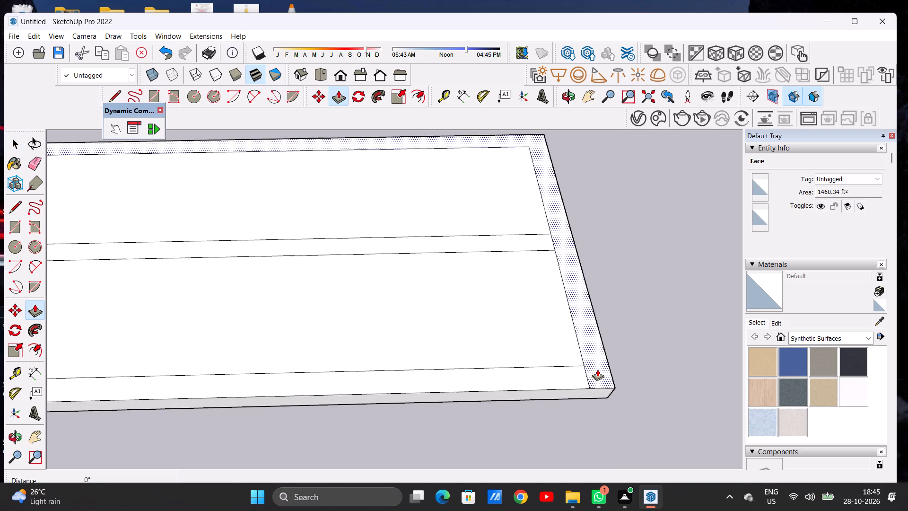
left_click(597, 369)
scroll(594, 344, "down", 13)
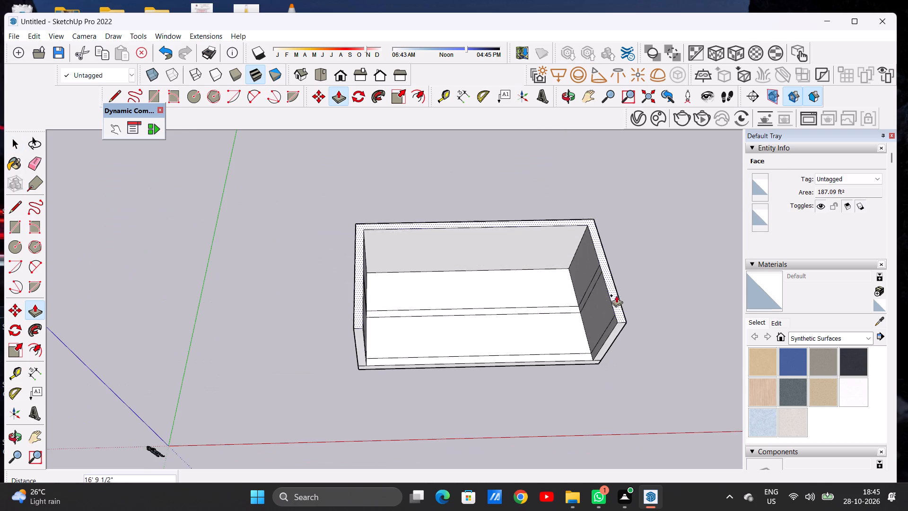
middle_click_drag(620, 291, 577, 176)
scroll(620, 257, "up", 1)
middle_click_drag(620, 268, 621, 241)
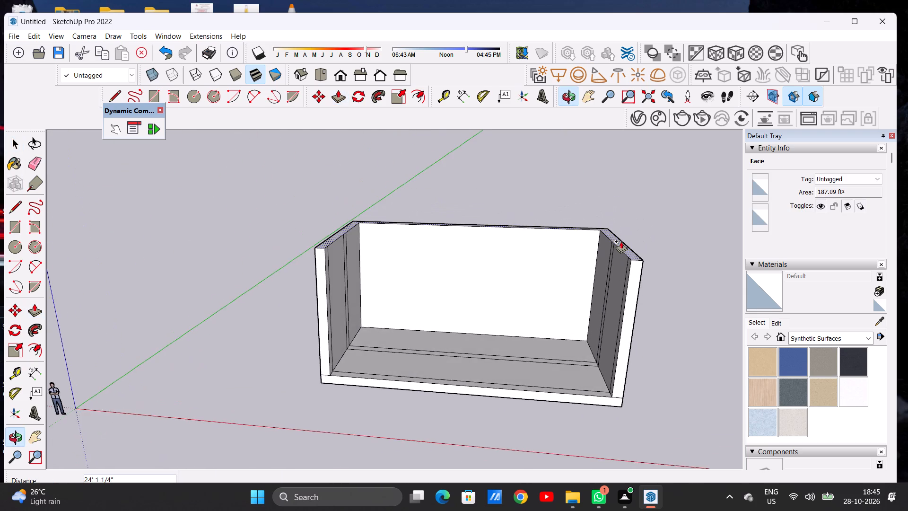
scroll(621, 241, "up", 4)
middle_click_drag(635, 254, 641, 244)
scroll(638, 249, "down", 5)
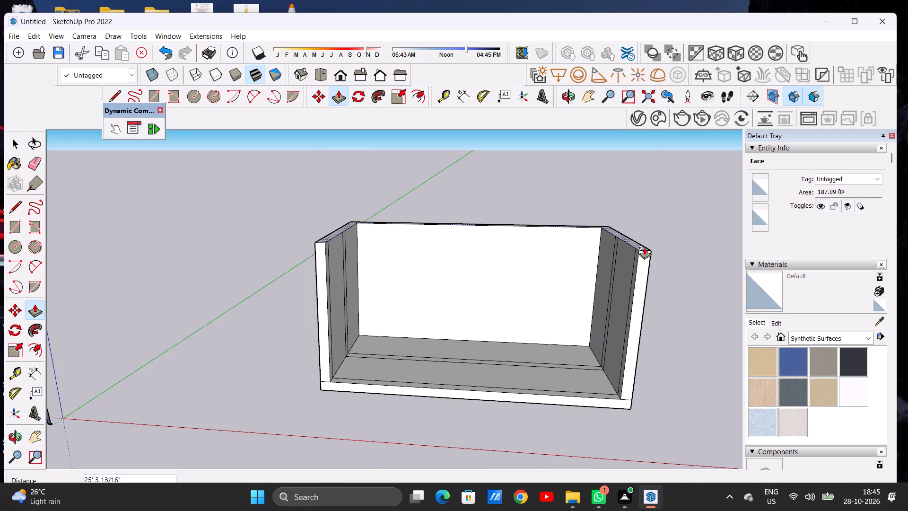
type("10'")
key("Return")
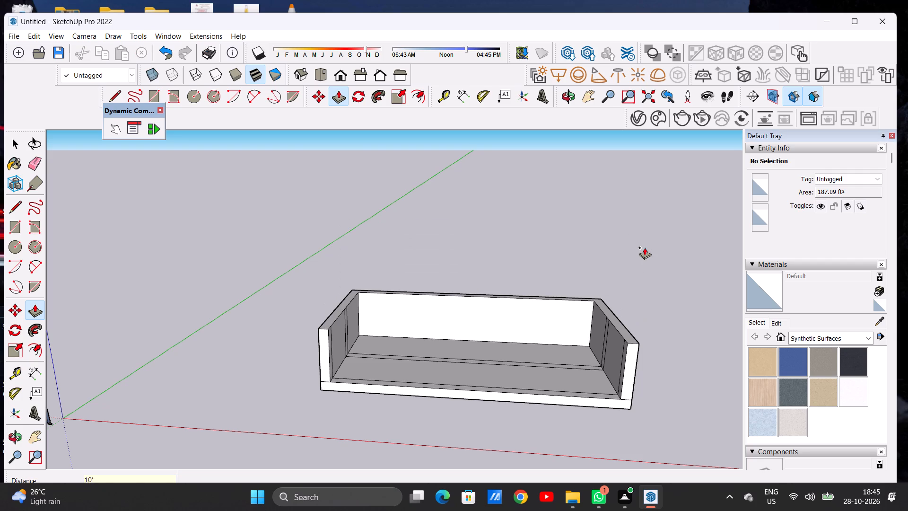
key("space")
Raise the top of the U-shaped perimeter walls further with Push/Pull, by about 8' 11 5/8".
type("P")
scroll(627, 346, "up", 6)
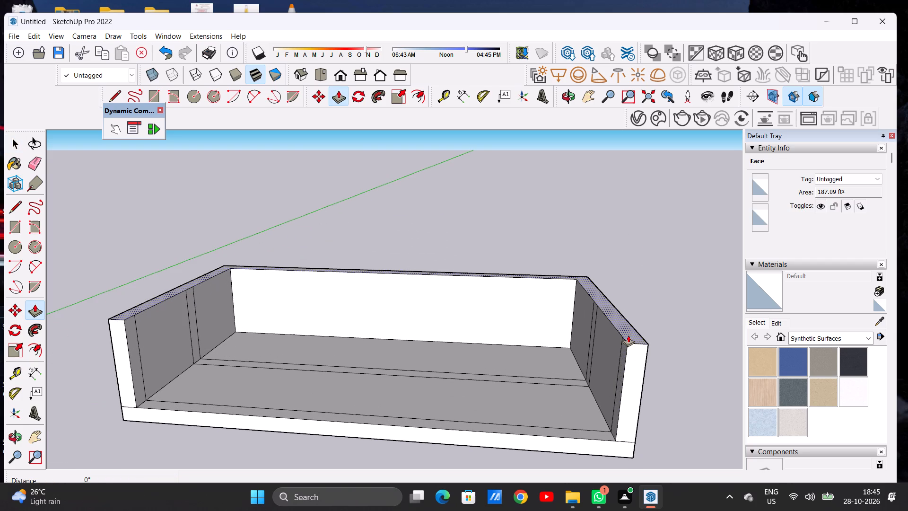
left_click(628, 335)
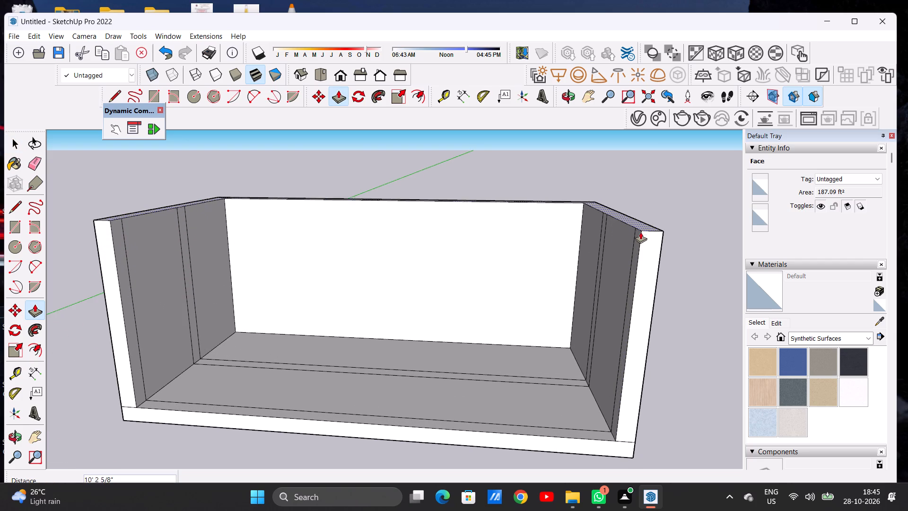
left_click(639, 242)
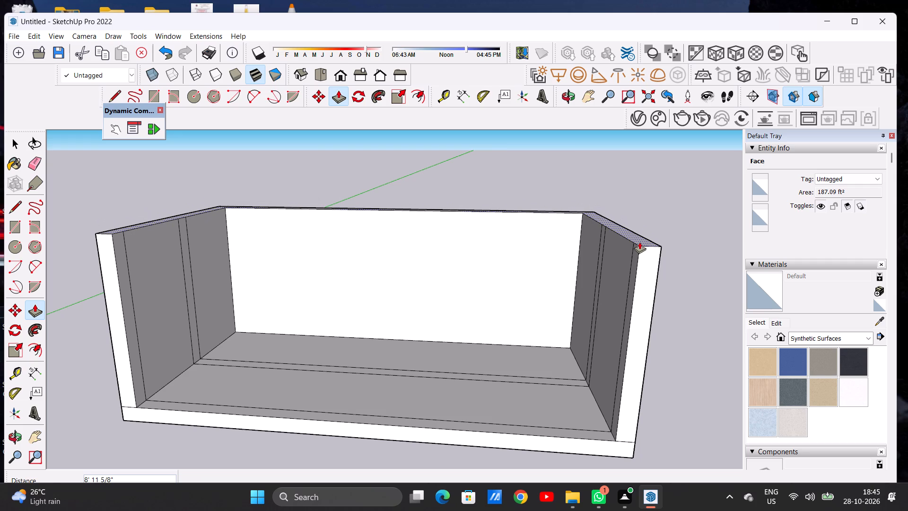
key("space")
Examine the raised perimeter walls and the divided floor inside them from several angles.
scroll(531, 312, "down", 11)
middle_click_drag(479, 313, 472, 308)
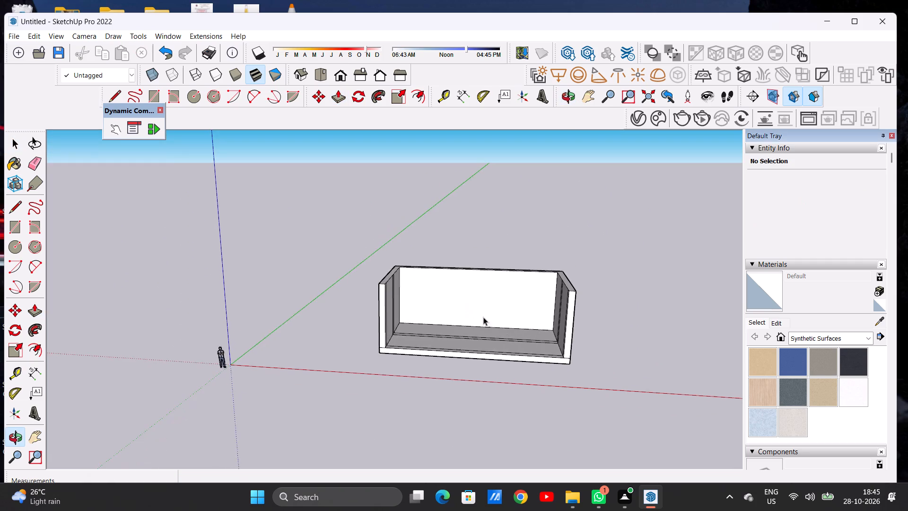
scroll(516, 329, "up", 5)
middle_click_drag(498, 315, 511, 352)
scroll(524, 350, "up", 1)
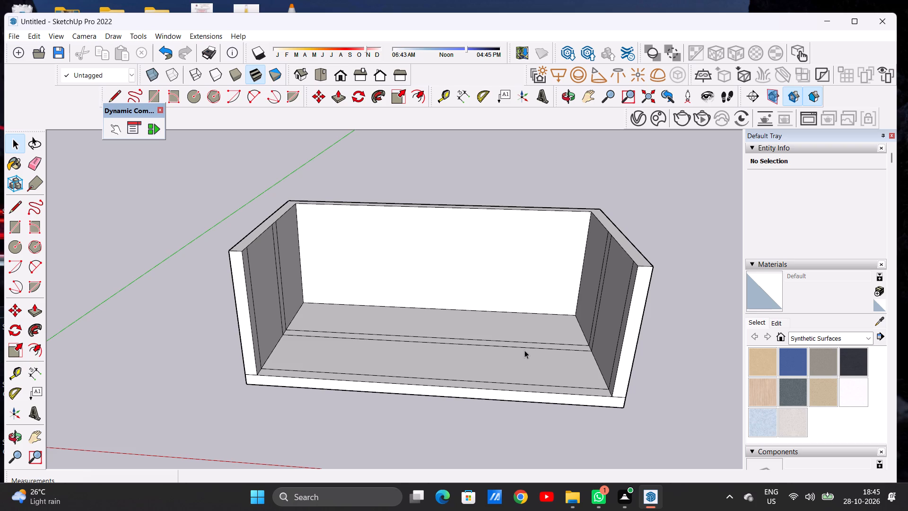
scroll(265, 346, "down", 1)
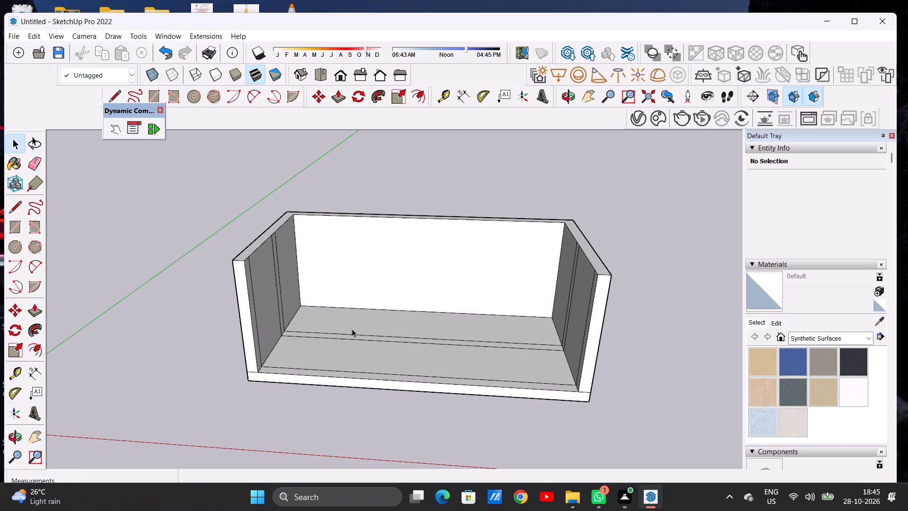
middle_click_drag(352, 329, 361, 360)
scroll(430, 334, "up", 6)
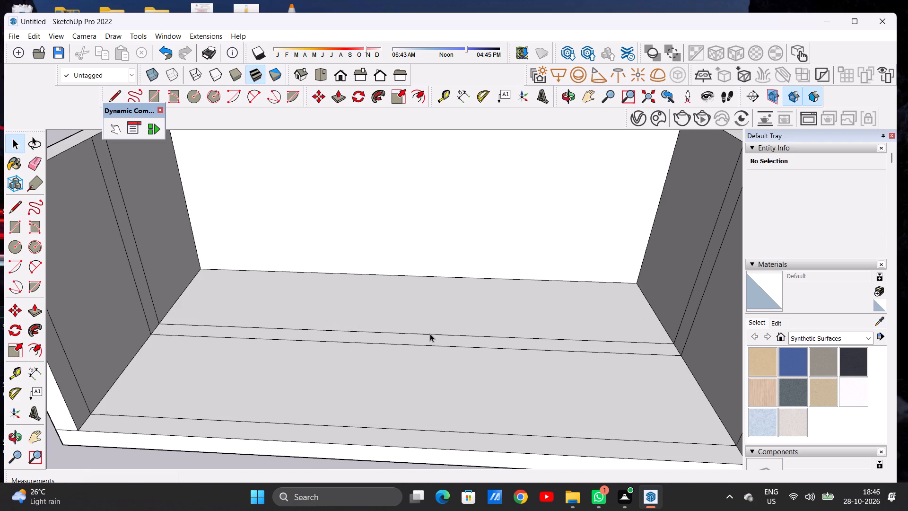
scroll(430, 335, "down", 3)
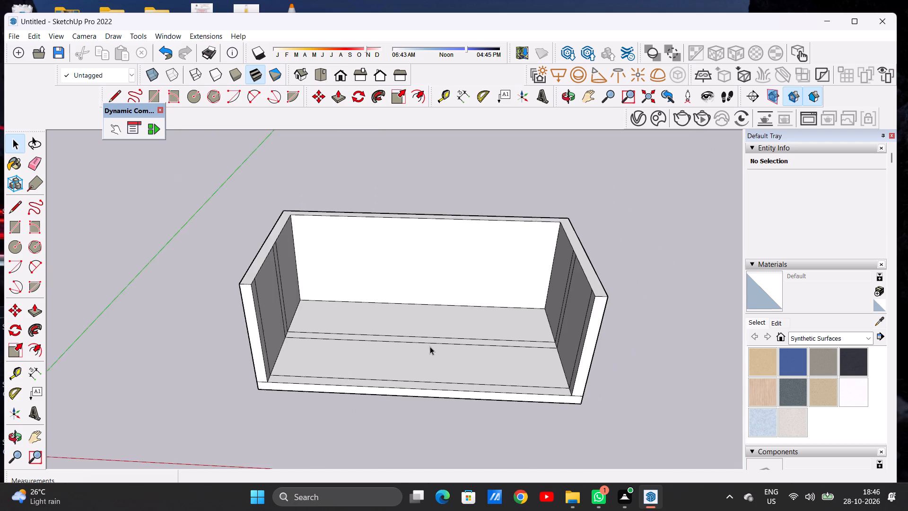
scroll(430, 346, "down", 7)
scroll(468, 339, "up", 1)
scroll(468, 339, "down", 1)
scroll(468, 339, "up", 7)
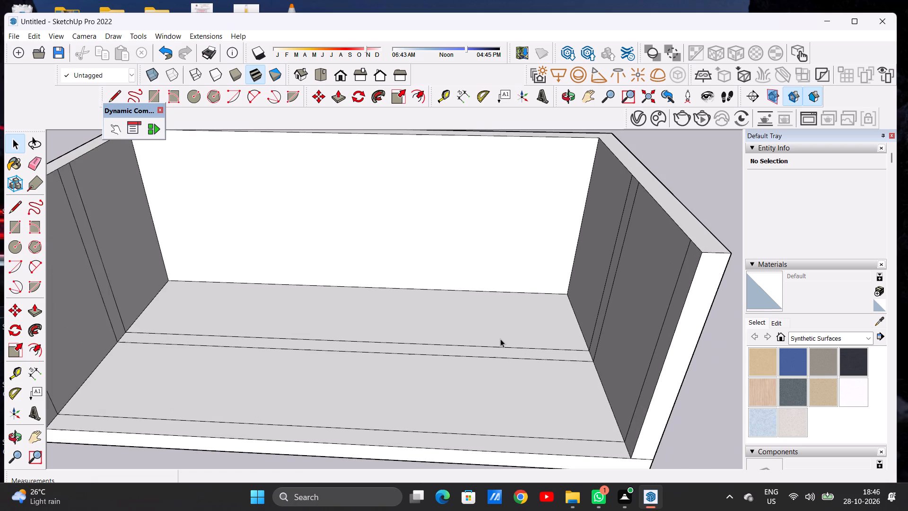
Push/Pull the narrow floor strip between the two lengthwise lines up about 18' 11 5/8", level with the top of the perimeter walls.
key("p")
scroll(586, 345, "up", 6)
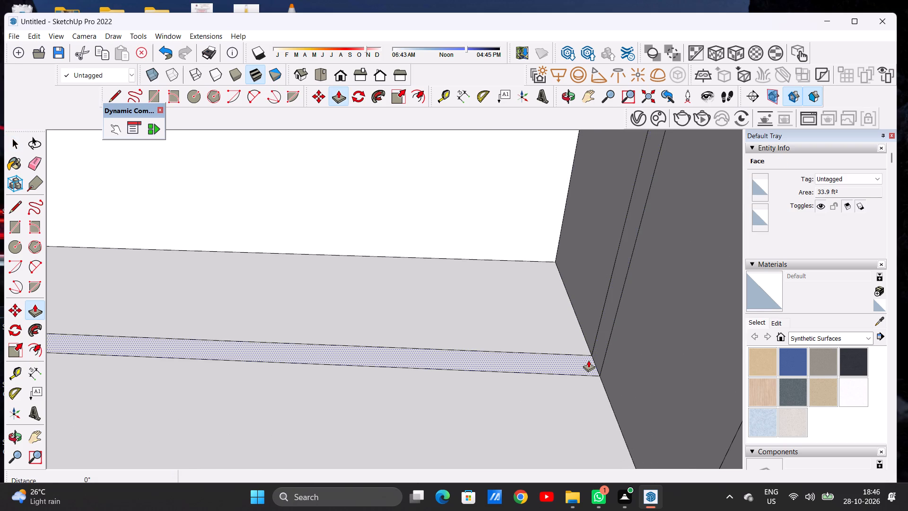
left_click(588, 360)
scroll(591, 338, "down", 10)
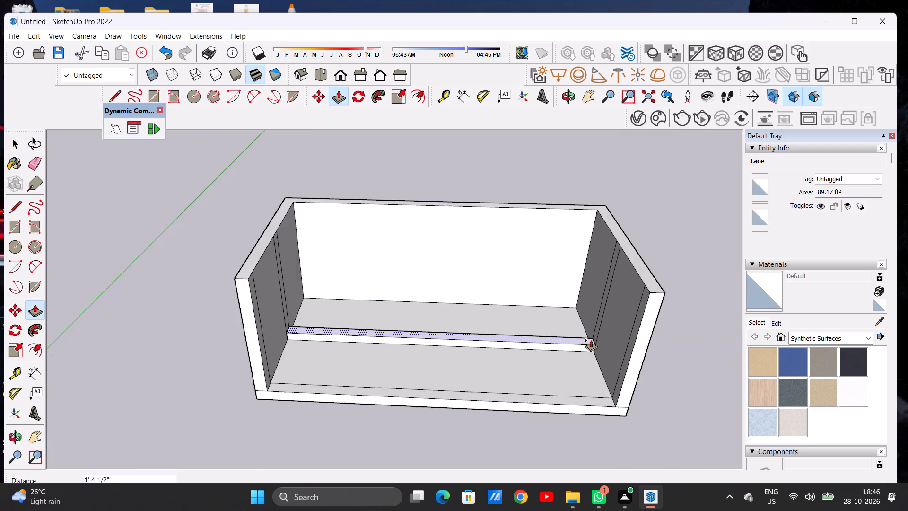
scroll(591, 340, "down", 6)
scroll(615, 269, "up", 14)
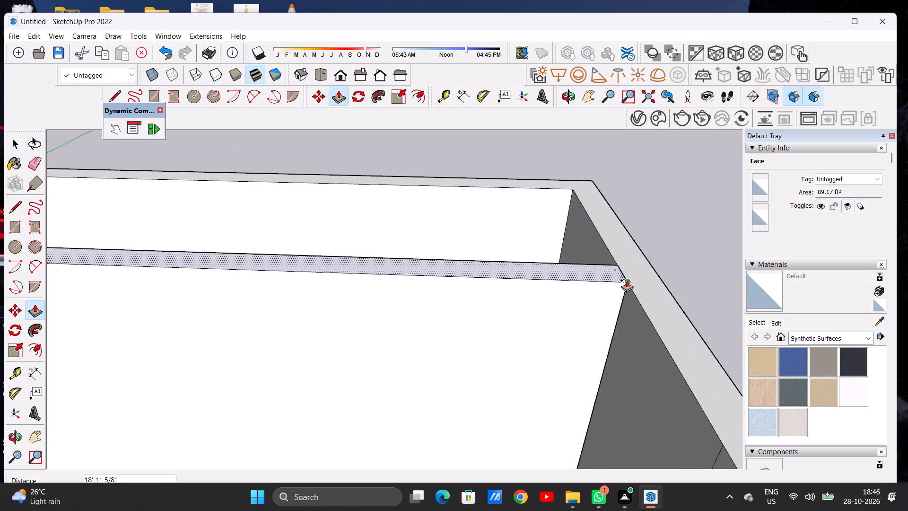
left_click(631, 286)
key("space")
Examine the lengthwise partition wall and the open front compartment from low and high angles.
scroll(629, 324, "down", 8)
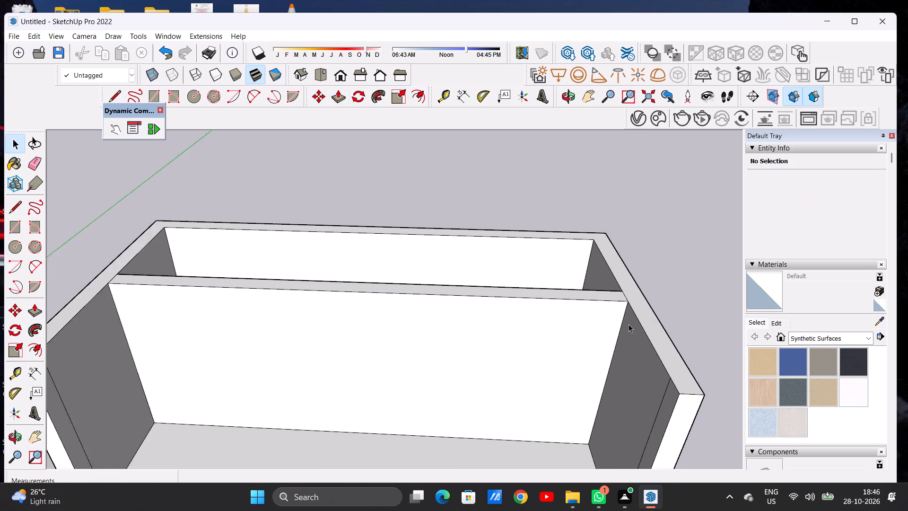
scroll(629, 324, "down", 6)
middle_click_drag(533, 363, 530, 286)
scroll(451, 325, "down", 7)
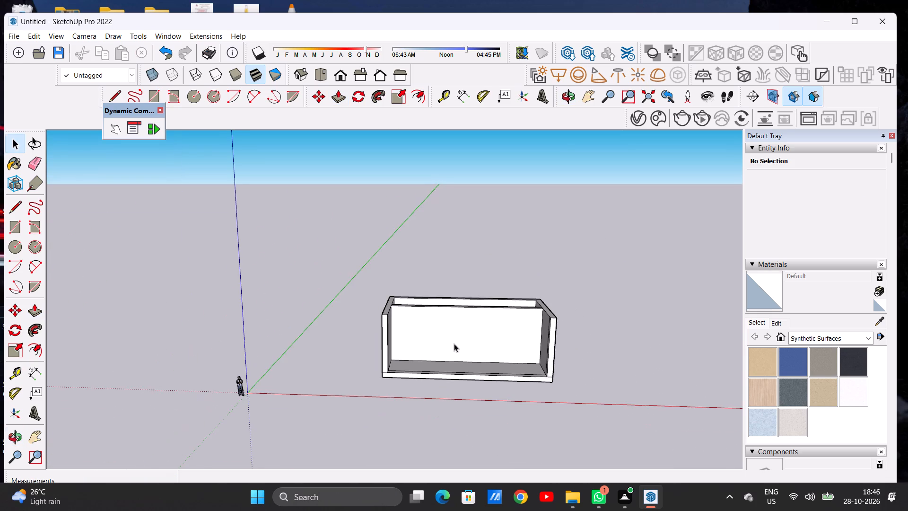
middle_click_drag(454, 344, 453, 325)
scroll(476, 322, "up", 6)
middle_click_drag(481, 339, 483, 330)
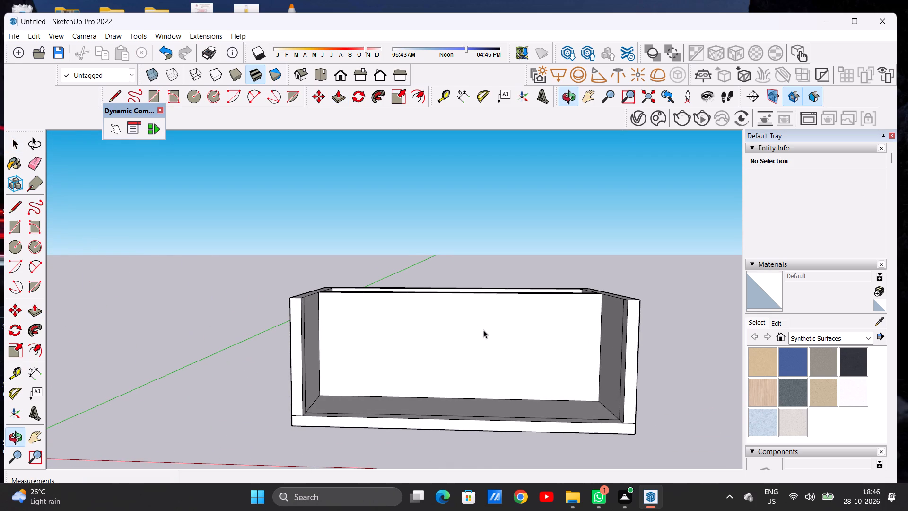
scroll(483, 330, "down", 3)
scroll(524, 348, "up", 2)
scroll(524, 348, "down", 1)
scroll(454, 361, "up", 6)
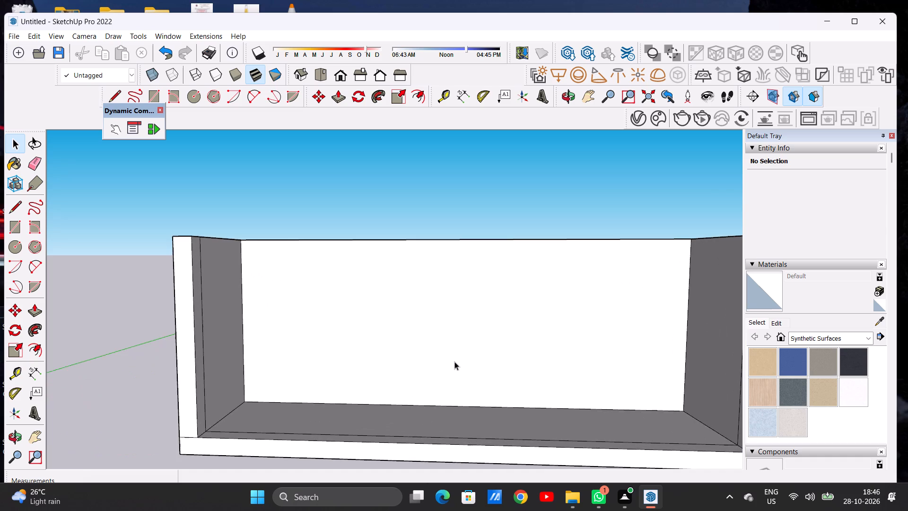
middle_click_drag(439, 341, 435, 344)
scroll(512, 336, "down", 5)
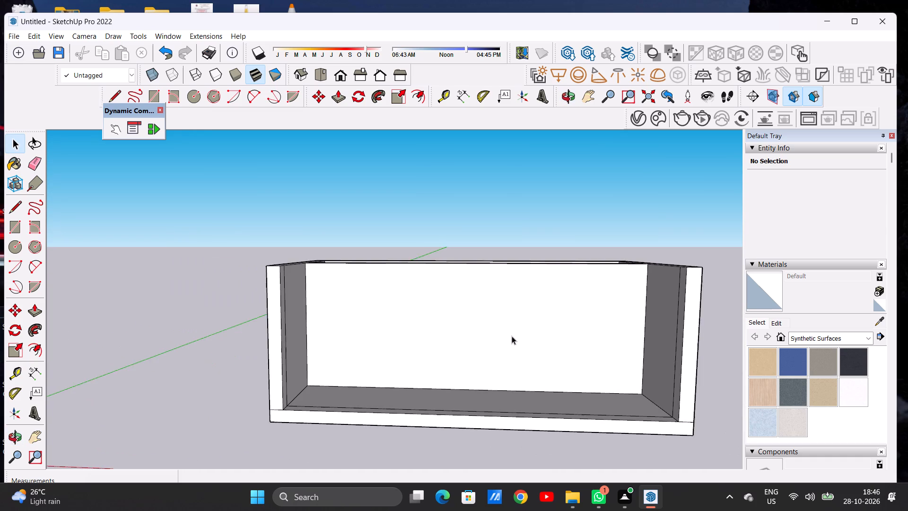
scroll(512, 336, "down", 1)
middle_click_drag(476, 341, 480, 384)
scroll(484, 370, "up", 2)
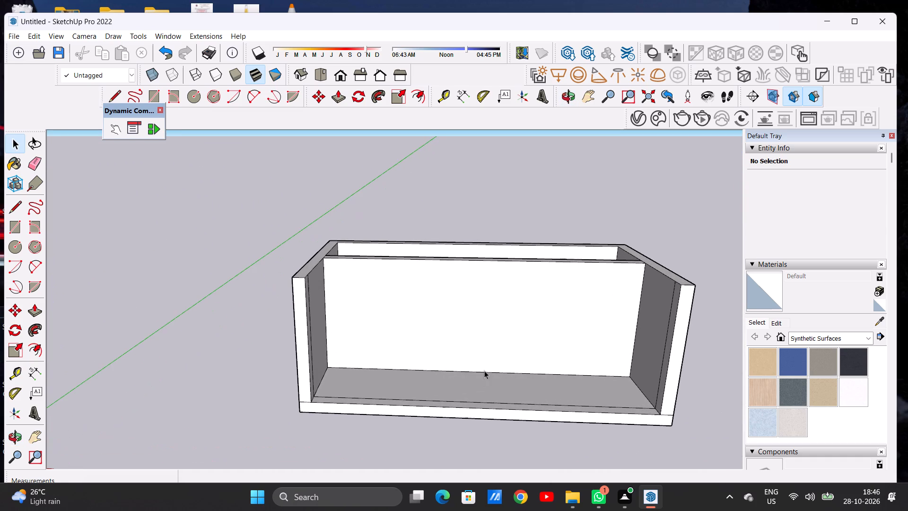
middle_click_drag(477, 361, 475, 316)
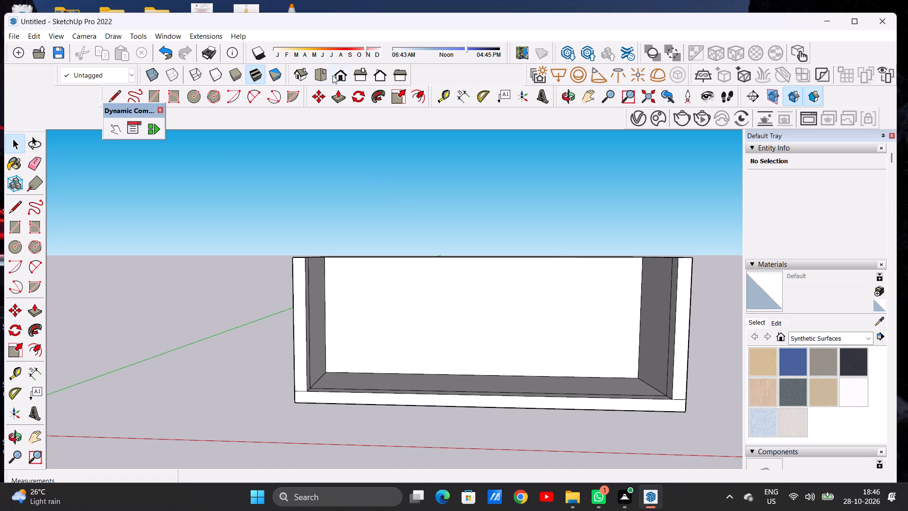
Examine the walled model in the standard front view and from raised angles facing its open side.
left_click(340, 76)
scroll(506, 262, "down", 6)
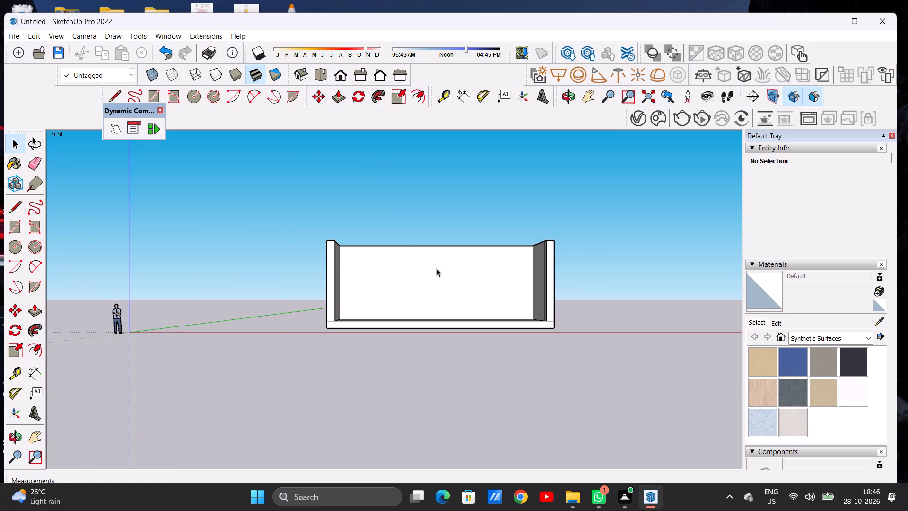
middle_click_drag(422, 263, 412, 297)
scroll(398, 282, "up", 1)
scroll(398, 282, "down", 1)
scroll(398, 282, "up", 2)
middle_click_drag(397, 281, 394, 269)
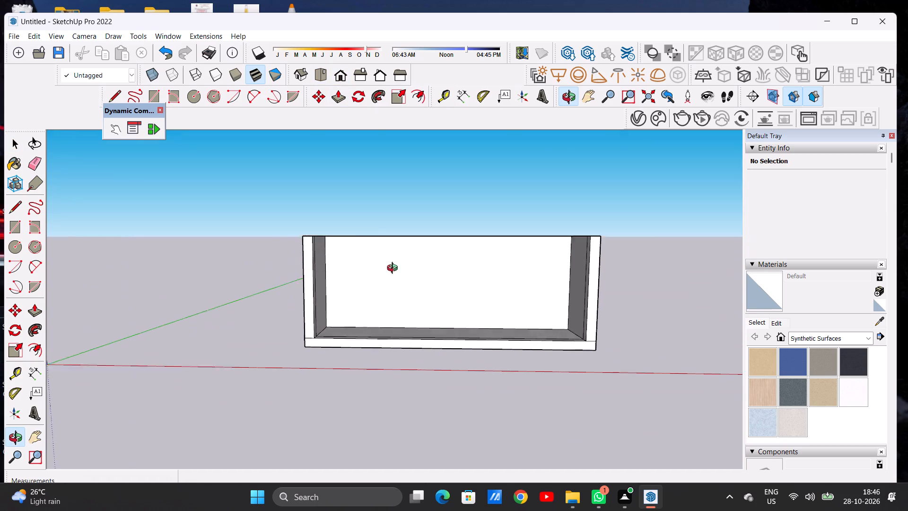
middle_click_drag(394, 269, 394, 265)
scroll(394, 266, "up", 2)
middle_click_drag(386, 269, 388, 261)
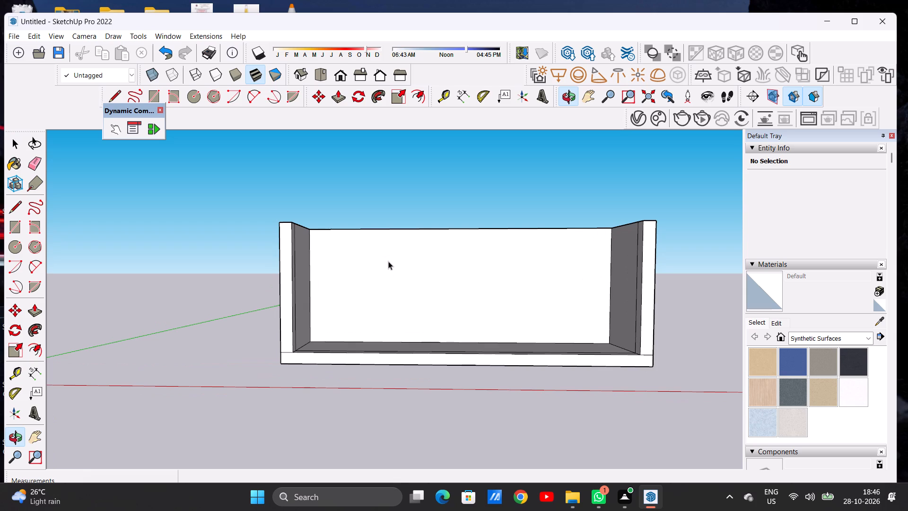
scroll(295, 277, "up", 2)
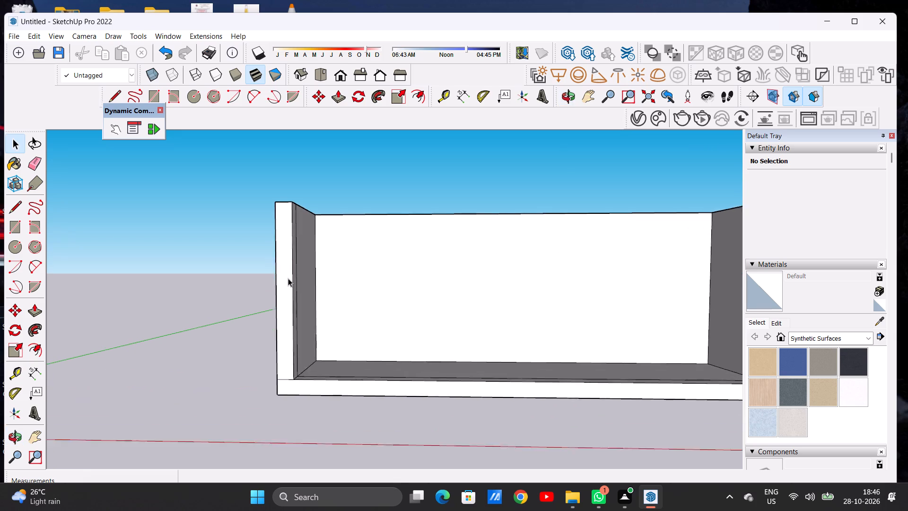
scroll(288, 278, "up", 2)
scroll(281, 278, "down", 4)
middle_click_drag(333, 257, 345, 310)
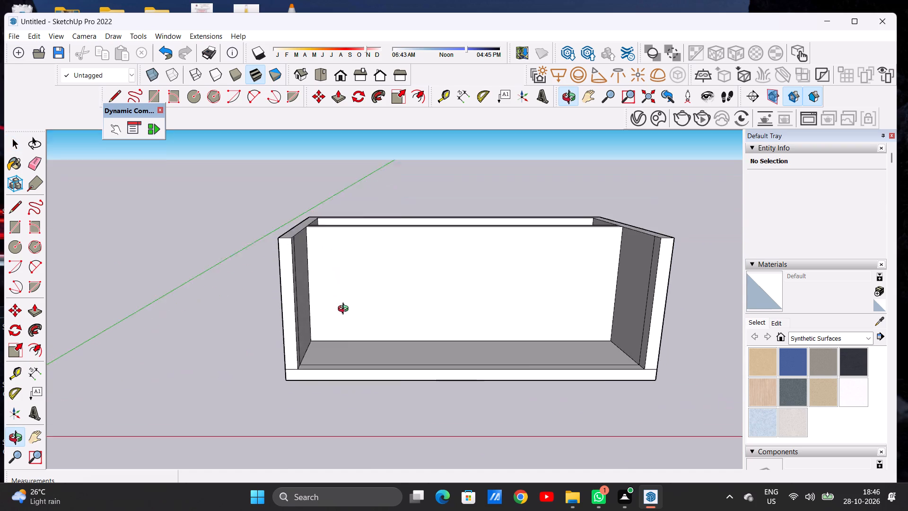
middle_click_drag(345, 310, 349, 323)
middle_click_drag(347, 322, 339, 304)
scroll(260, 306, "down", 7)
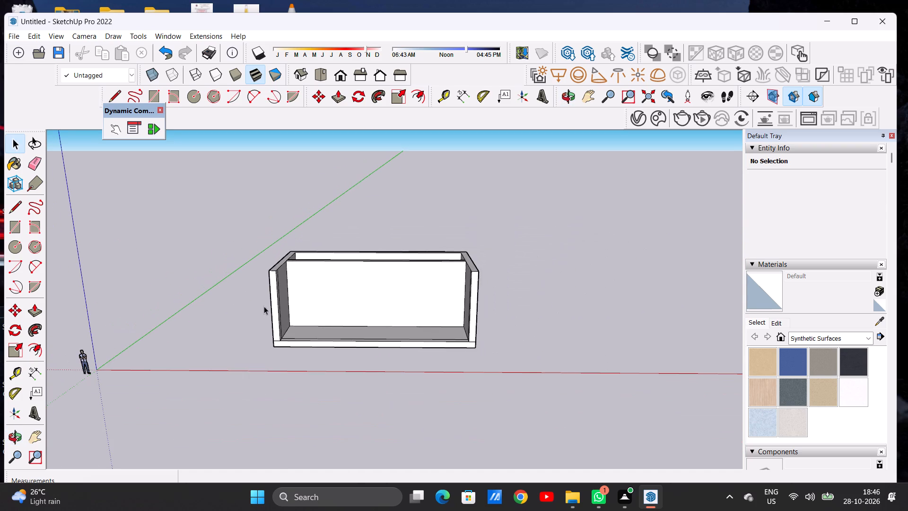
scroll(304, 291, "up", 5)
scroll(304, 294, "down", 2)
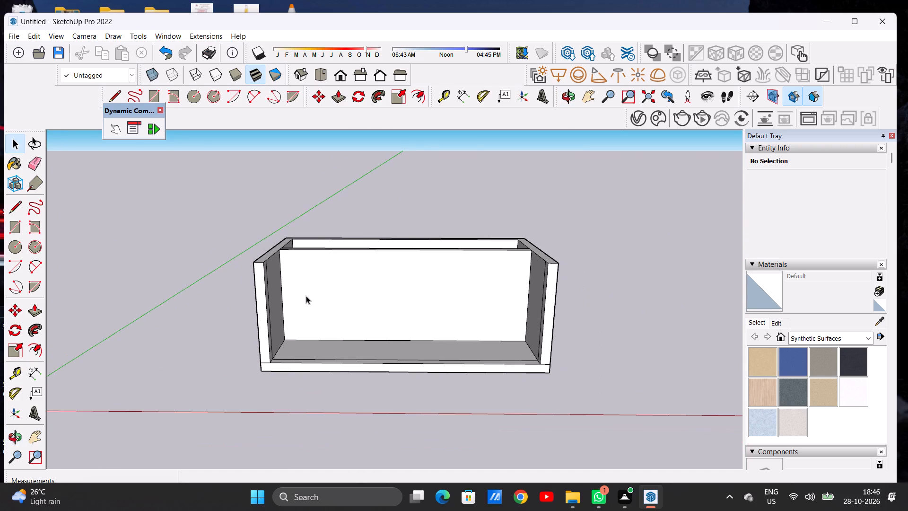
middle_click(311, 299)
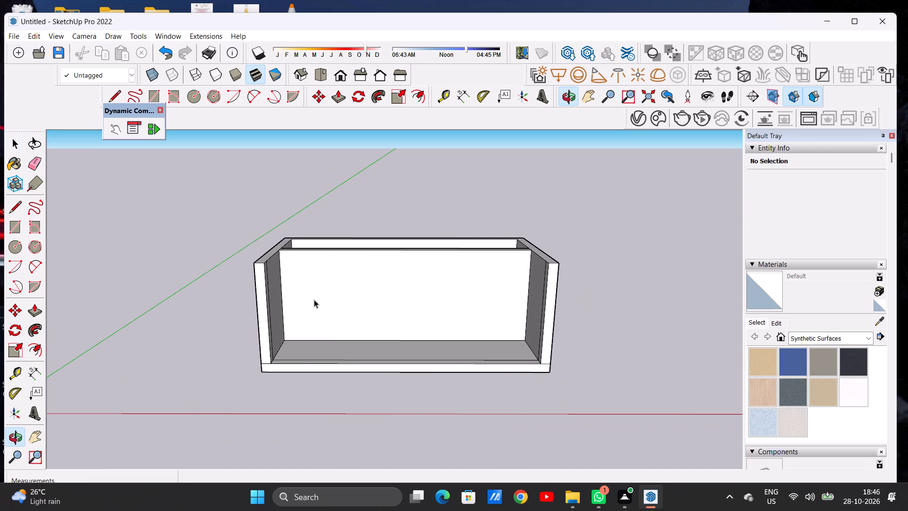
middle_click(333, 302)
scroll(333, 299, "up", 3)
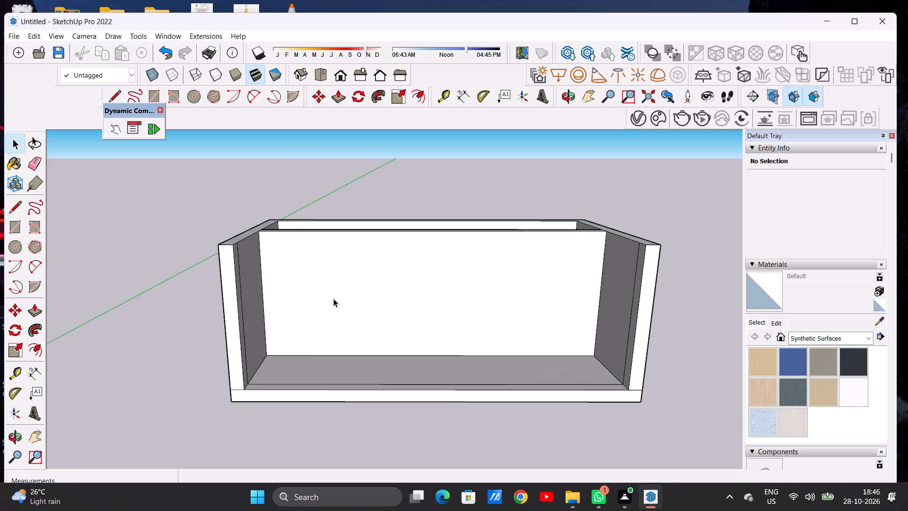
Draw a line across the front compartment's floor, from the lengthwise partition's base through the inner floor line to the slab's front edge.
key("r")
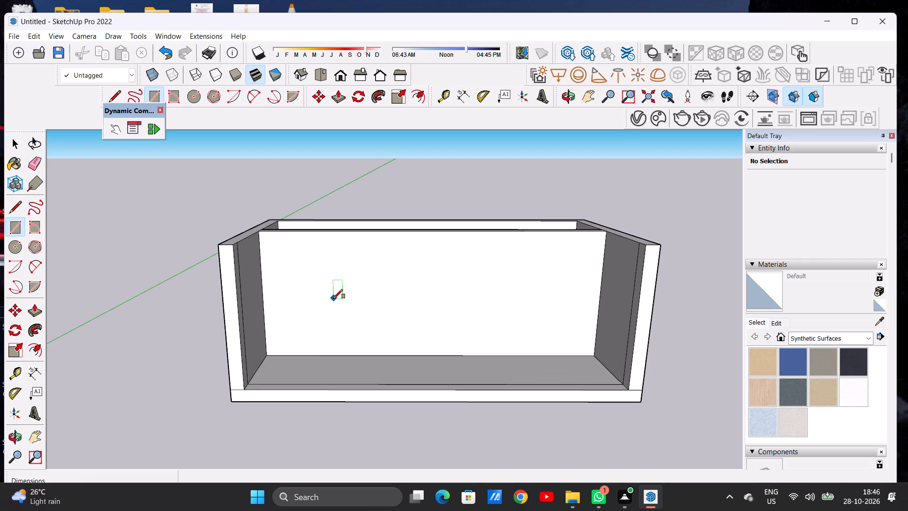
key("space")
scroll(347, 298, "down", 3)
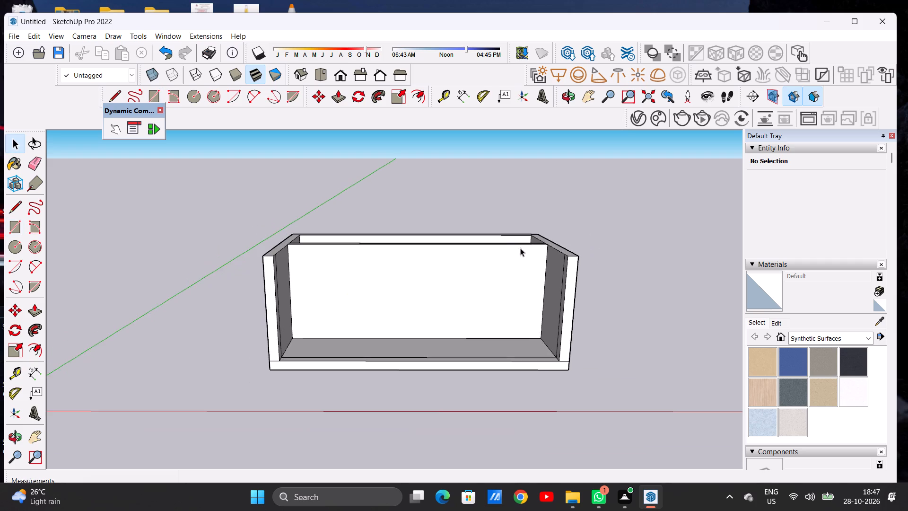
middle_click_drag(519, 256, 515, 399)
scroll(485, 360, "up", 3)
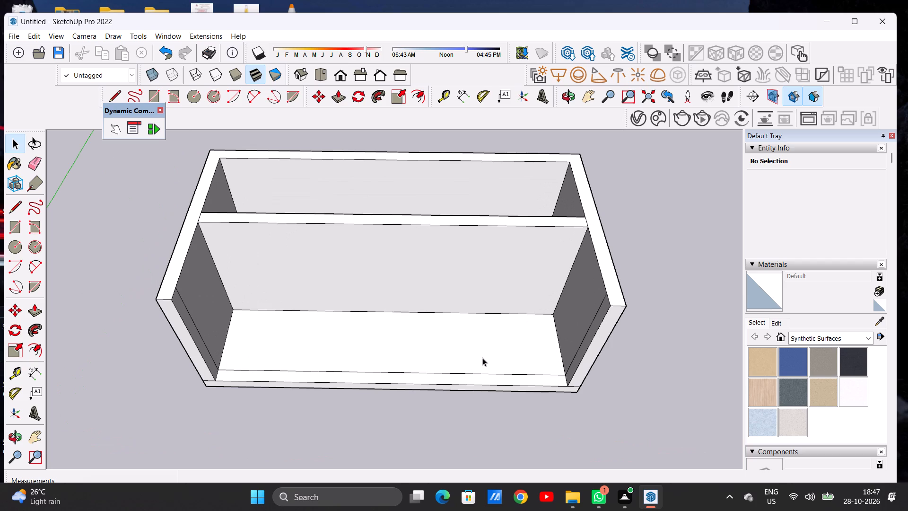
key("l")
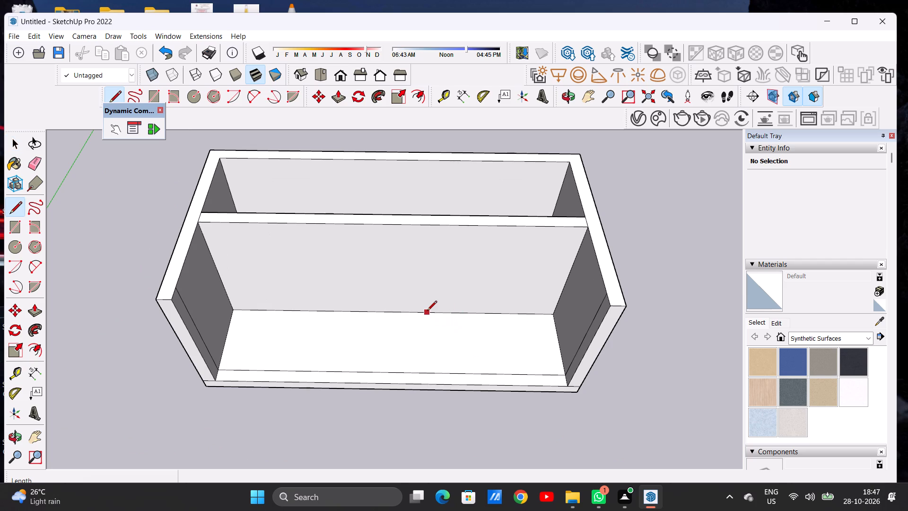
left_click(428, 311)
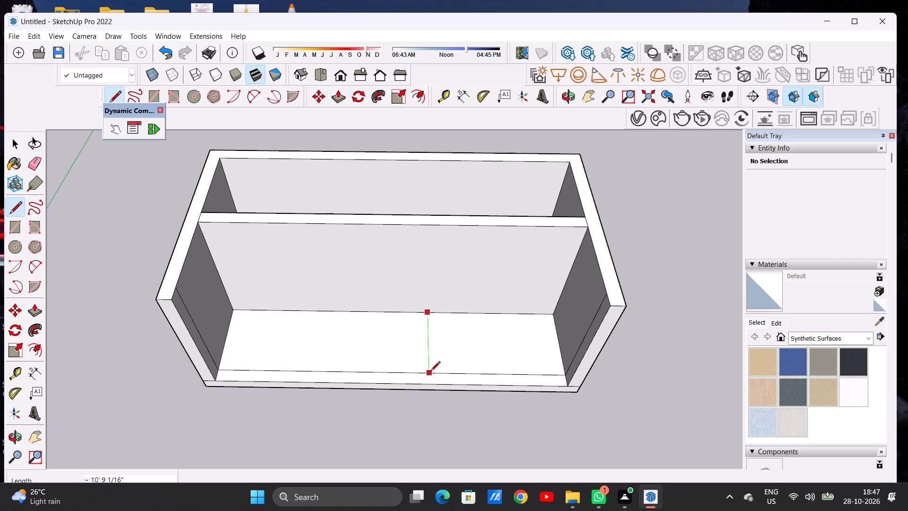
left_click(430, 372)
left_click(430, 373)
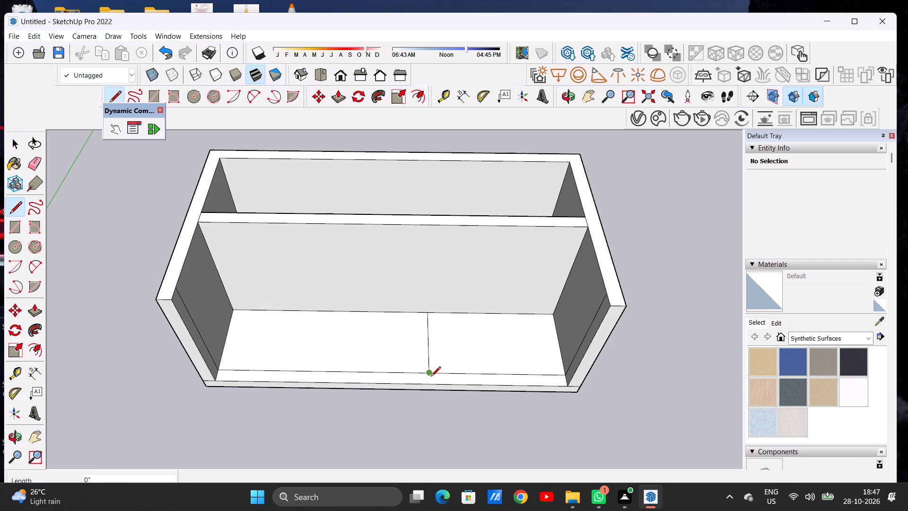
left_click(430, 382)
key("space")
Draw a second crosswise floor line about 12' 6 9/16" long, just left of the first, from the partition's base to the front edge.
scroll(433, 374, "down", 7)
middle_click_drag(445, 352, 471, 364)
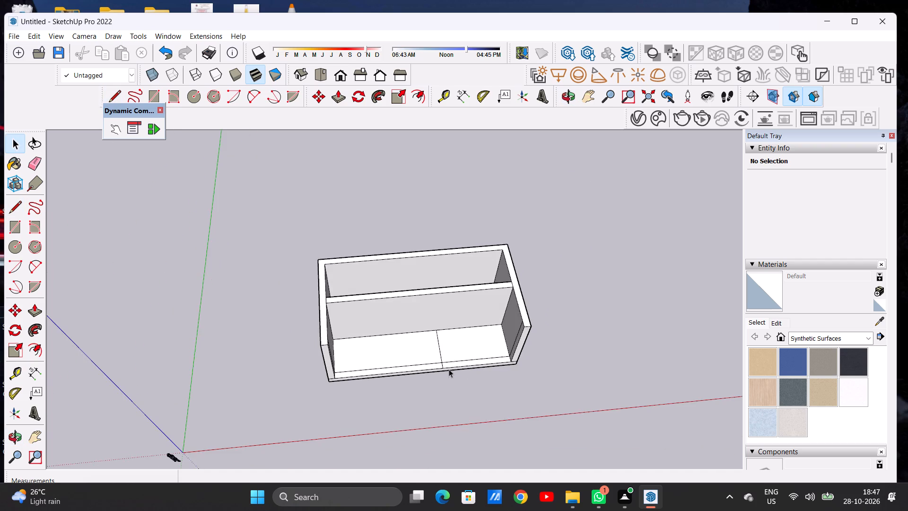
scroll(449, 368, "up", 4)
middle_click_drag(432, 365, 423, 384)
scroll(431, 373, "up", 11)
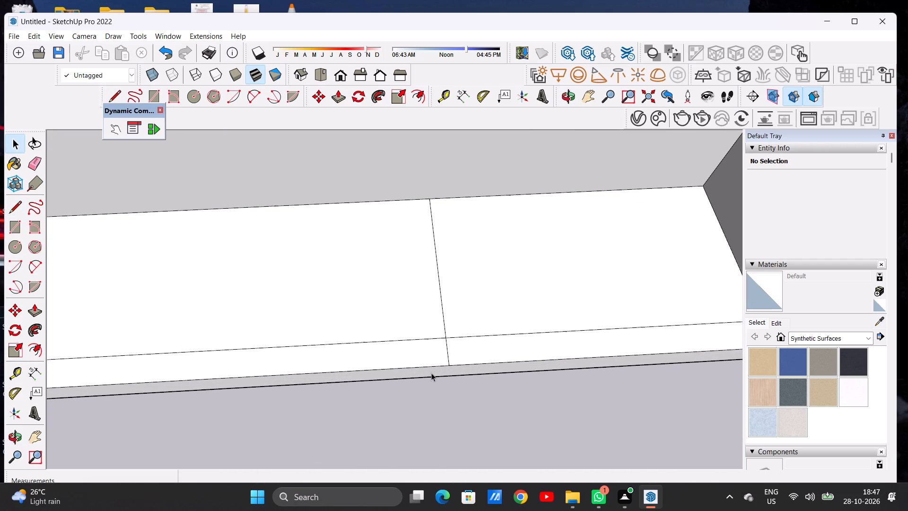
key("l")
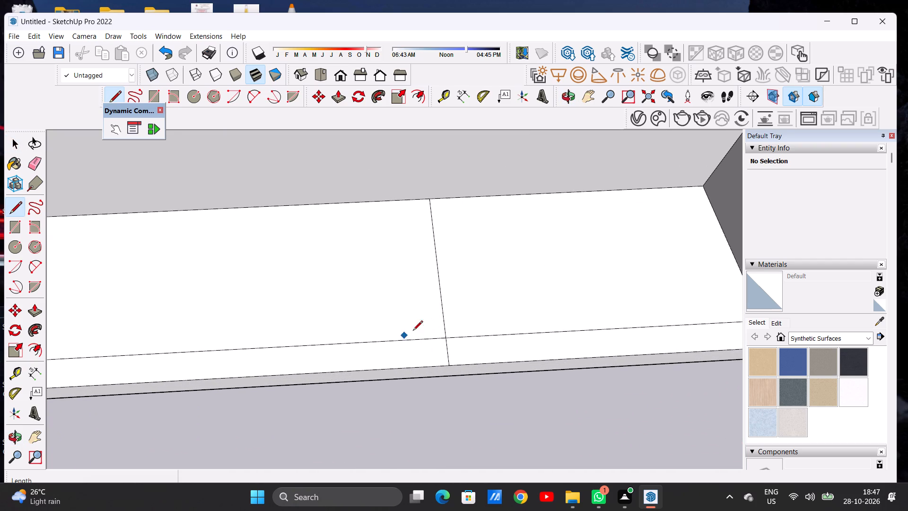
left_click(401, 200)
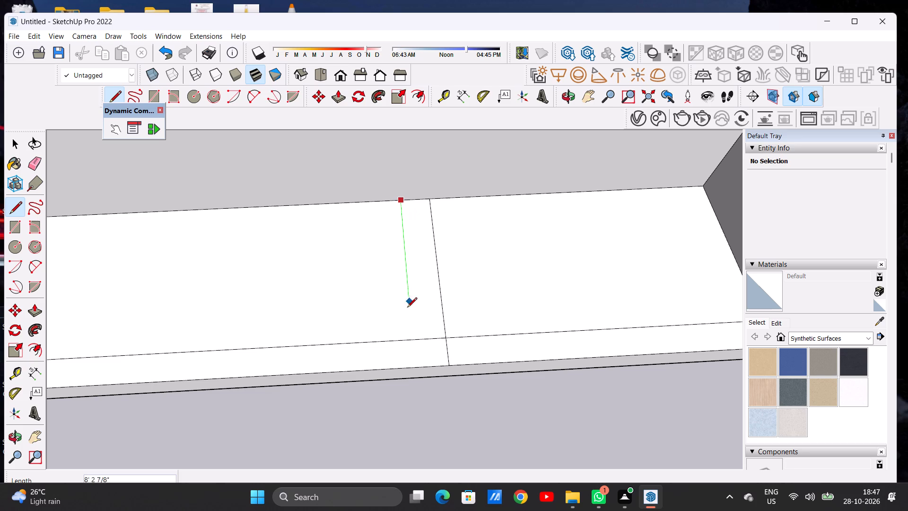
left_click(415, 366)
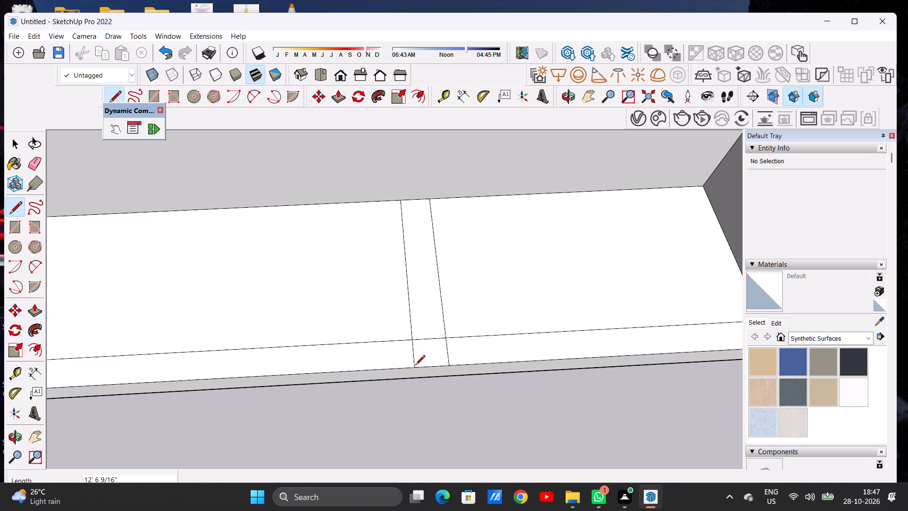
key("space")
Push/Pull the floor strip between the two crosswise lines up about 18' 11 5/8", level with the top of the lengthwise partition.
scroll(447, 333, "down", 6)
scroll(447, 333, "up", 1)
scroll(447, 333, "down", 7)
middle_click_drag(454, 336, 456, 272)
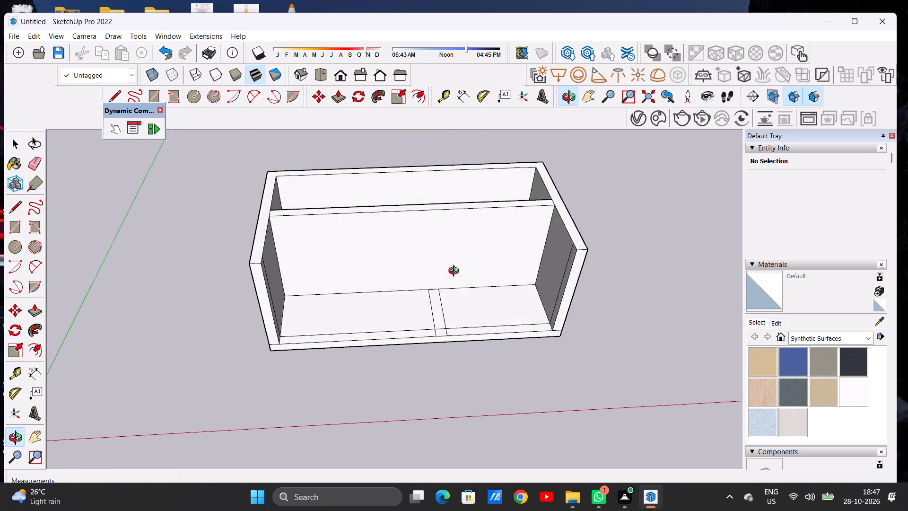
middle_click_drag(456, 272, 431, 232)
scroll(438, 260, "up", 2)
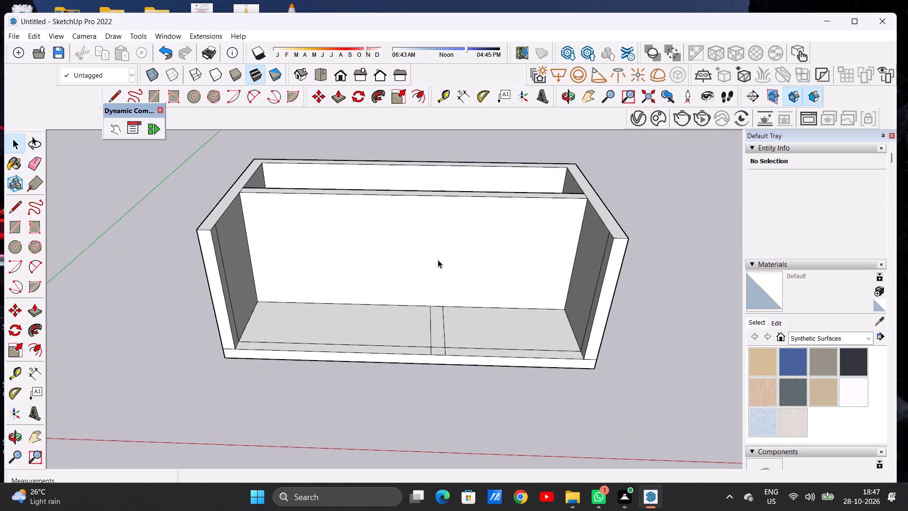
key("p")
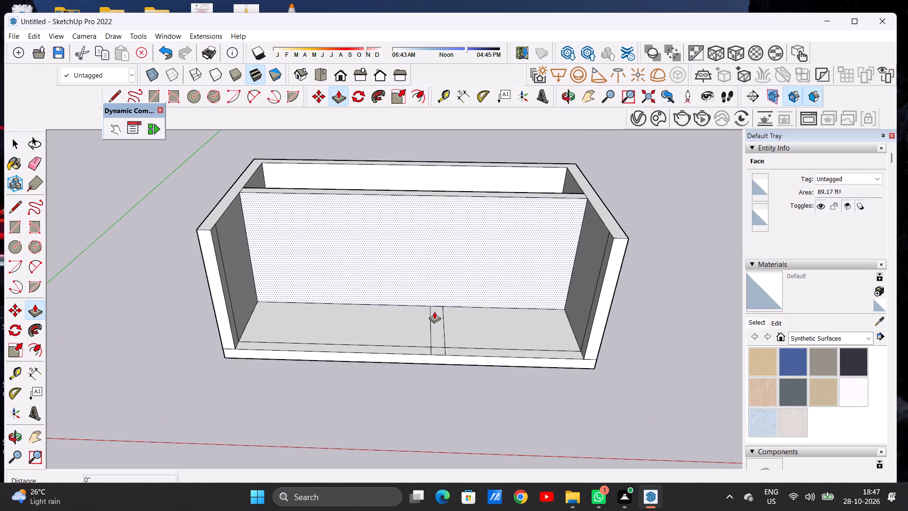
scroll(434, 311, "up", 5)
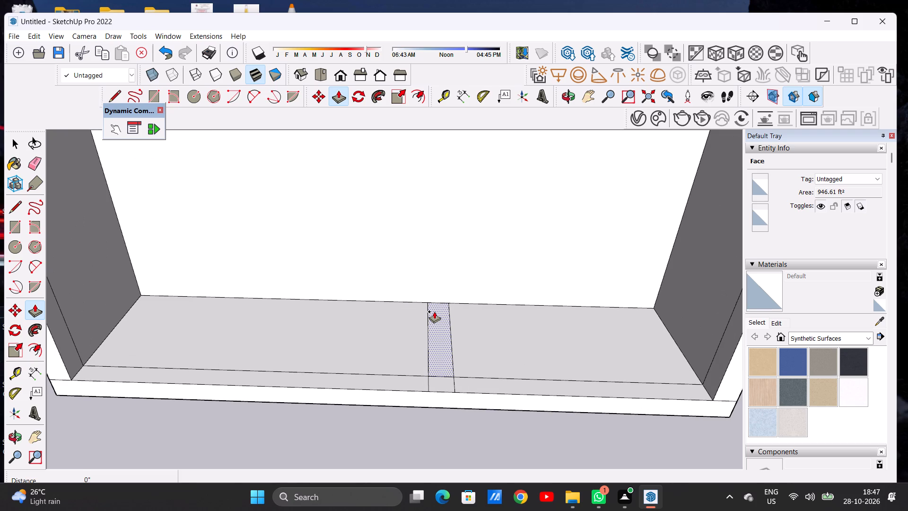
left_click(434, 311)
scroll(440, 262, "down", 12)
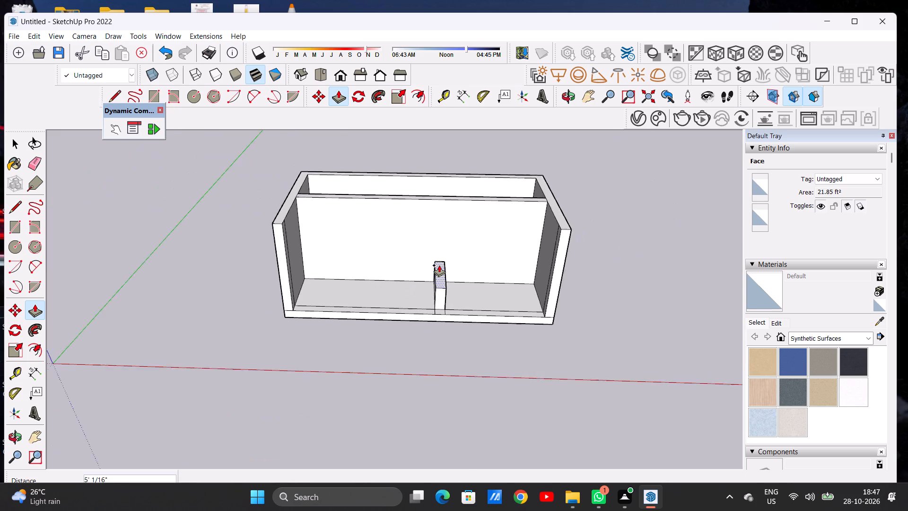
scroll(451, 211, "up", 13)
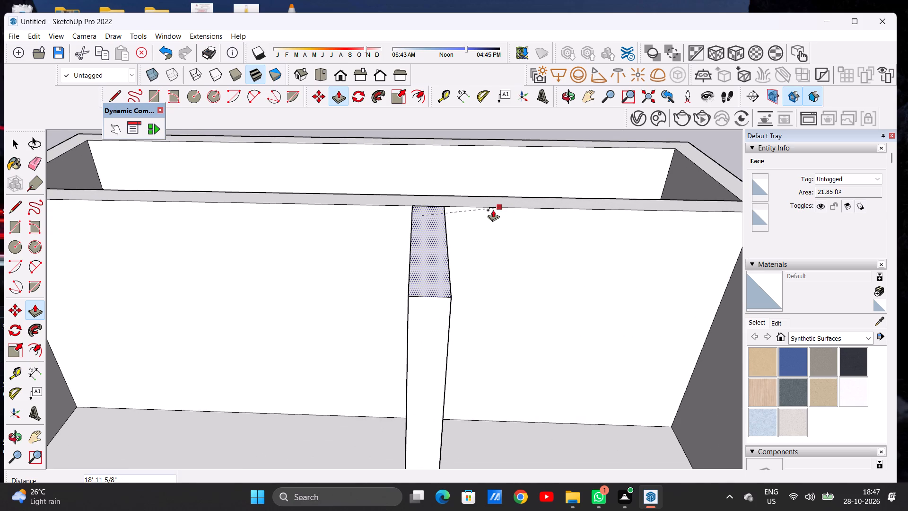
left_click(493, 210)
scroll(406, 233, "down", 14)
scroll(398, 361, "up", 2)
scroll(405, 356, "down", 1)
scroll(407, 354, "up", 3)
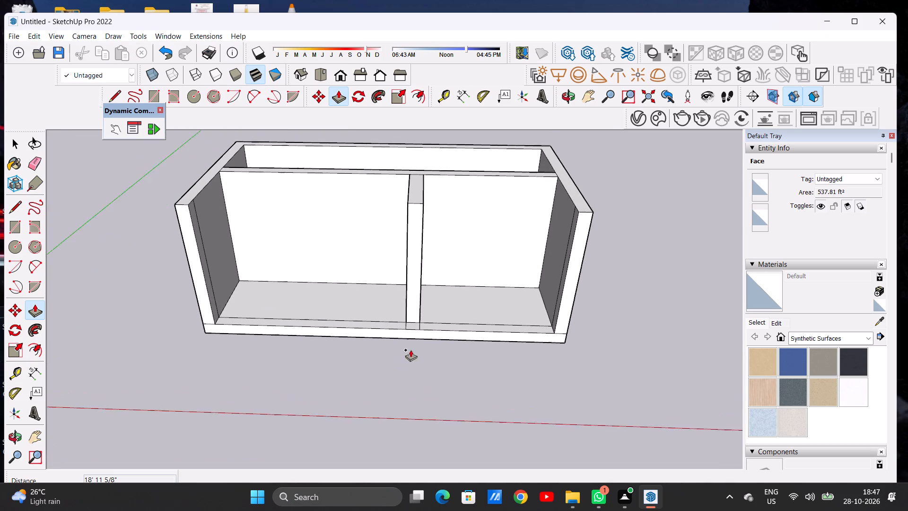
key("space")
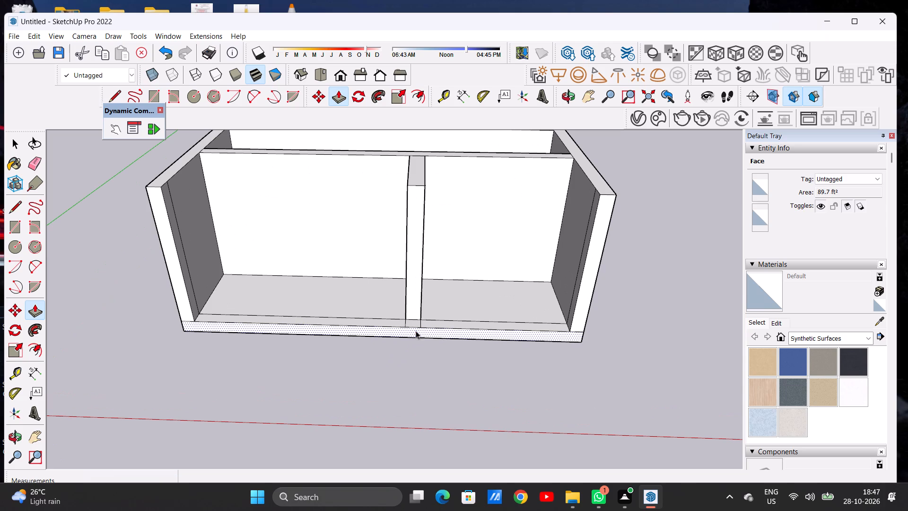
Examine the cross wall and the two front compartments from low, angled and raised views.
scroll(416, 330, "down", 7)
middle_click_drag(408, 340, 411, 272)
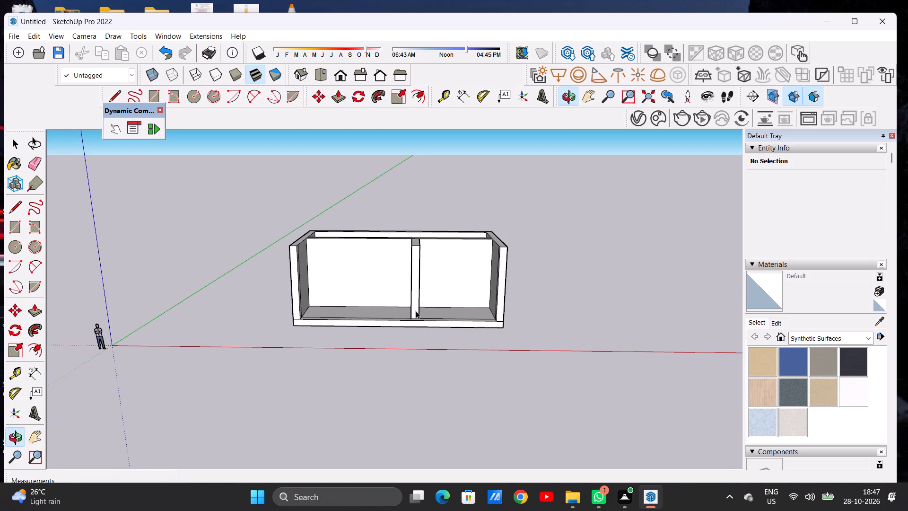
middle_click_drag(416, 311, 342, 363)
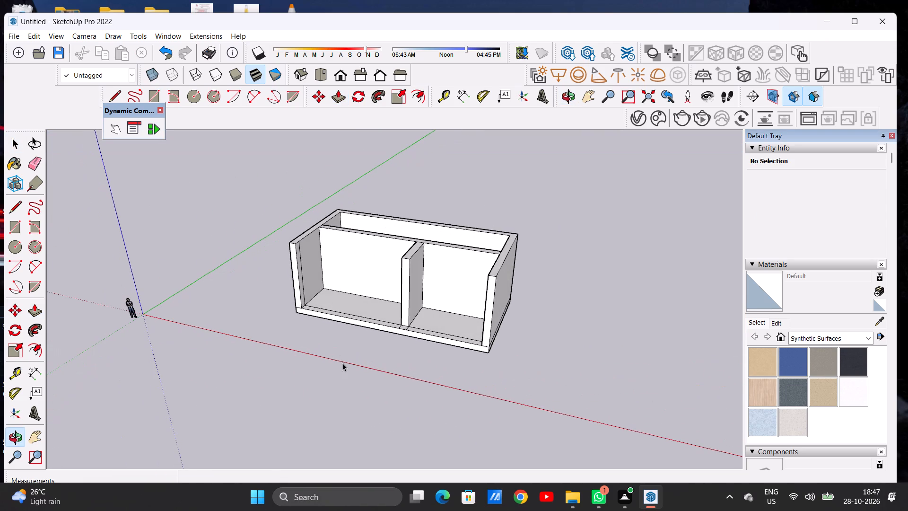
scroll(414, 270, "up", 4)
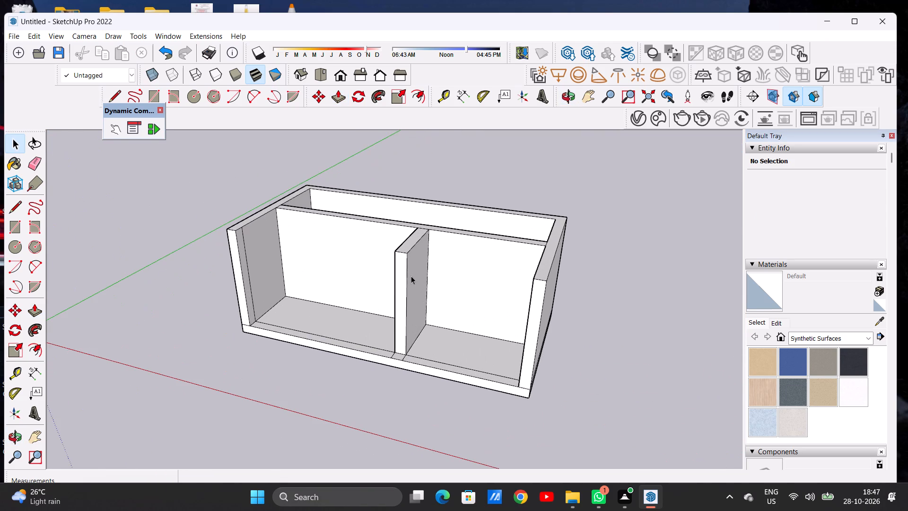
middle_click_drag(410, 286, 460, 279)
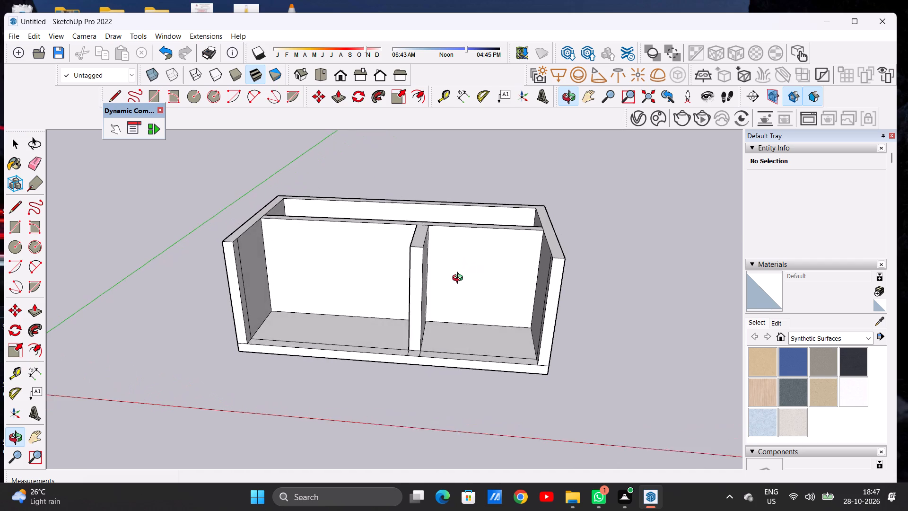
middle_click_drag(460, 279, 474, 295)
scroll(443, 280, "down", 1)
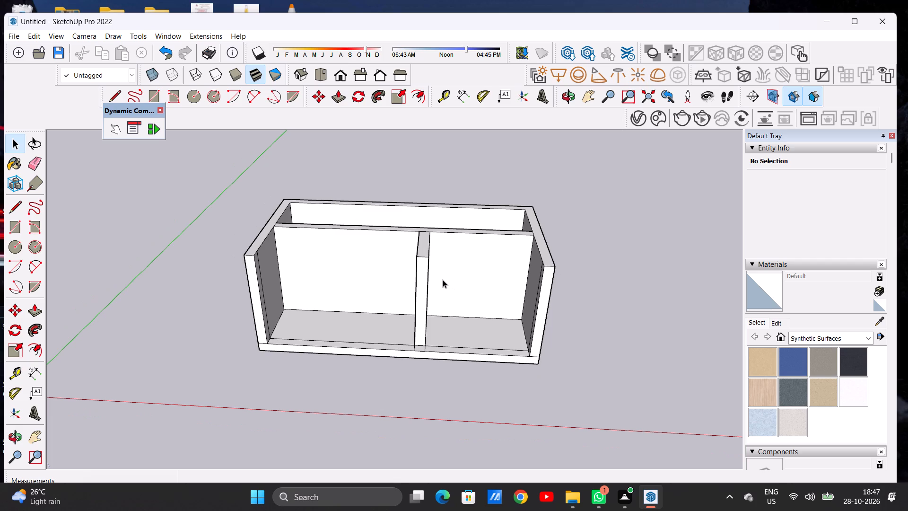
scroll(450, 267, "down", 3)
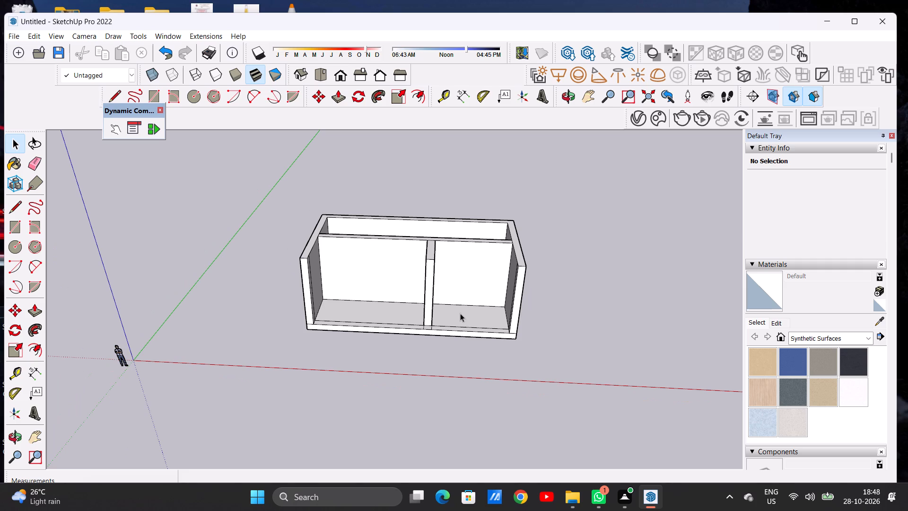
scroll(432, 277, "down", 3)
middle_click_drag(399, 300, 411, 322)
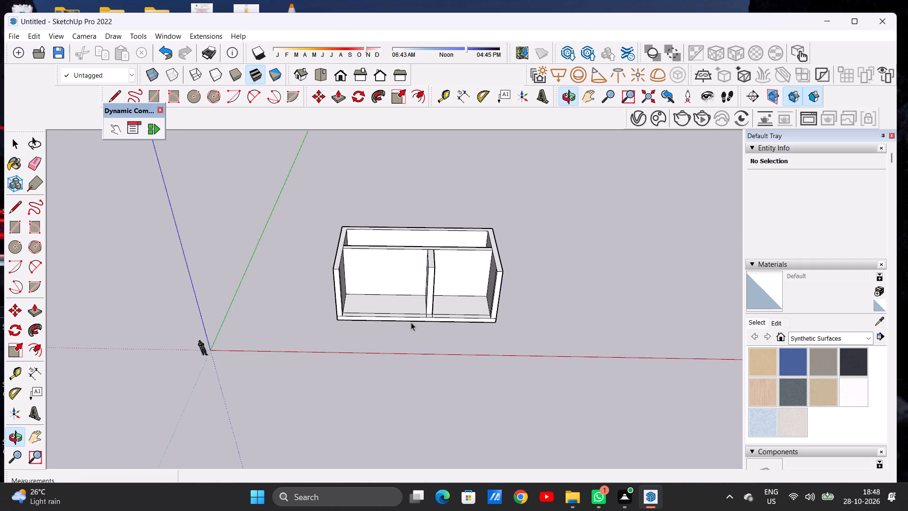
scroll(412, 322, "up", 2)
scroll(412, 322, "down", 1)
scroll(412, 322, "up", 2)
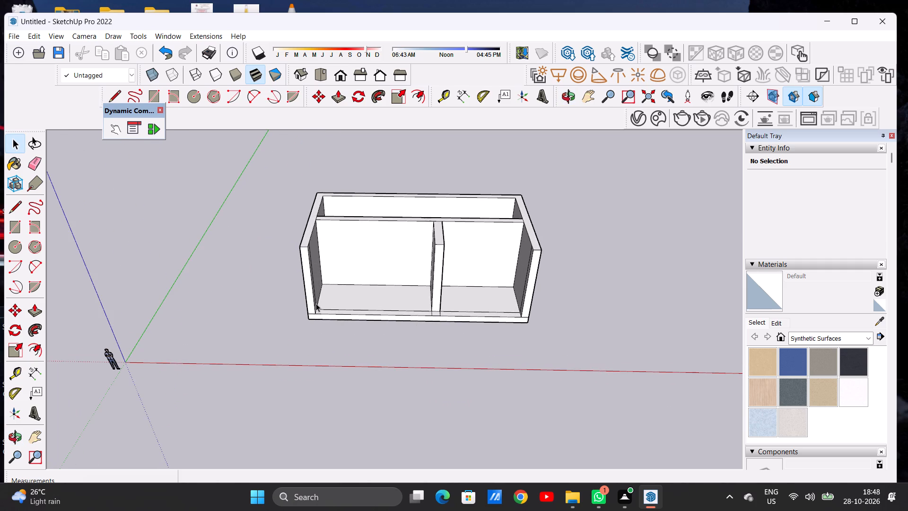
scroll(324, 299, "down", 6)
middle_click_drag(407, 305, 410, 229)
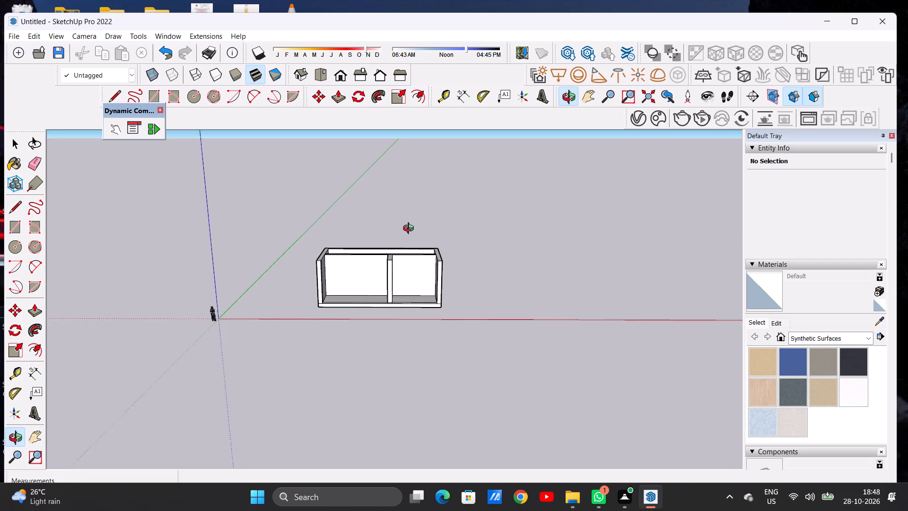
middle_click_drag(410, 229, 379, 323)
scroll(409, 298, "up", 4)
middle_click_drag(376, 300, 396, 345)
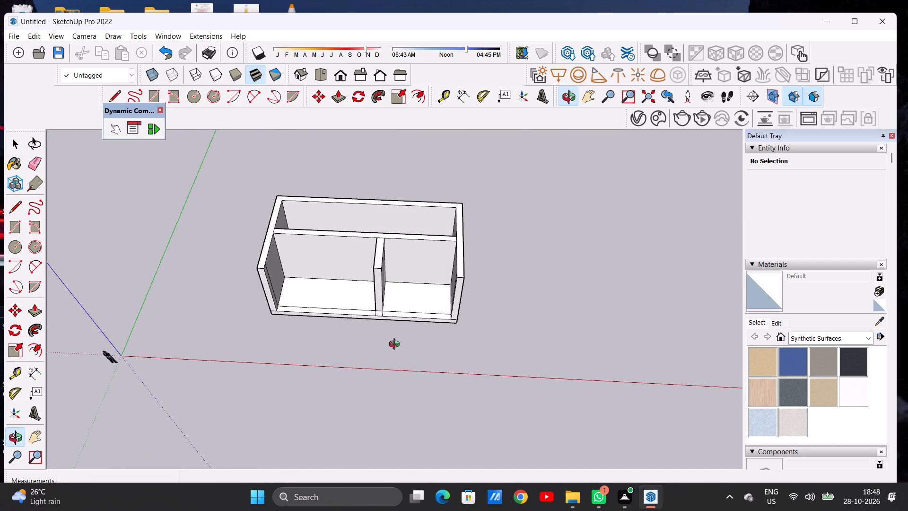
middle_click_drag(396, 345, 377, 346)
Push/Pull the cross wall's narrow front face forward over the remaining floor strip to the slab's front edge.
scroll(409, 322, "up", 7)
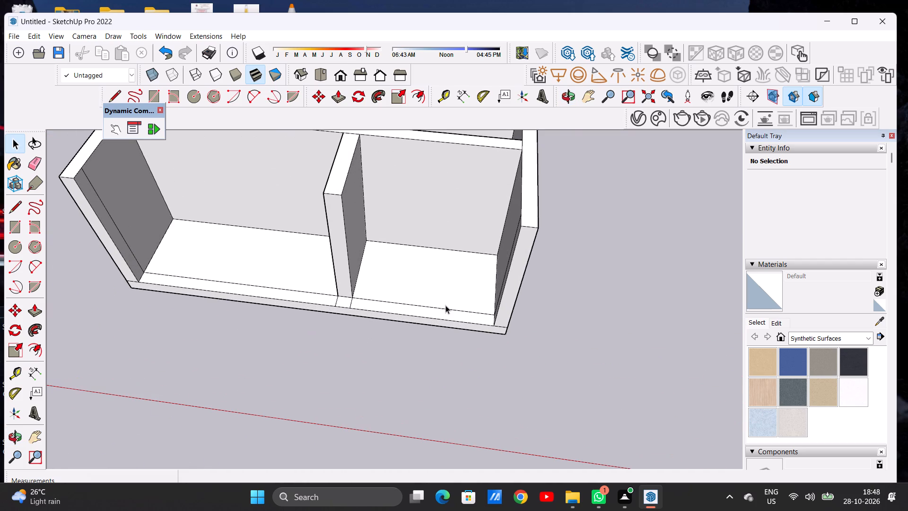
middle_click_drag(419, 300, 408, 301)
key("p")
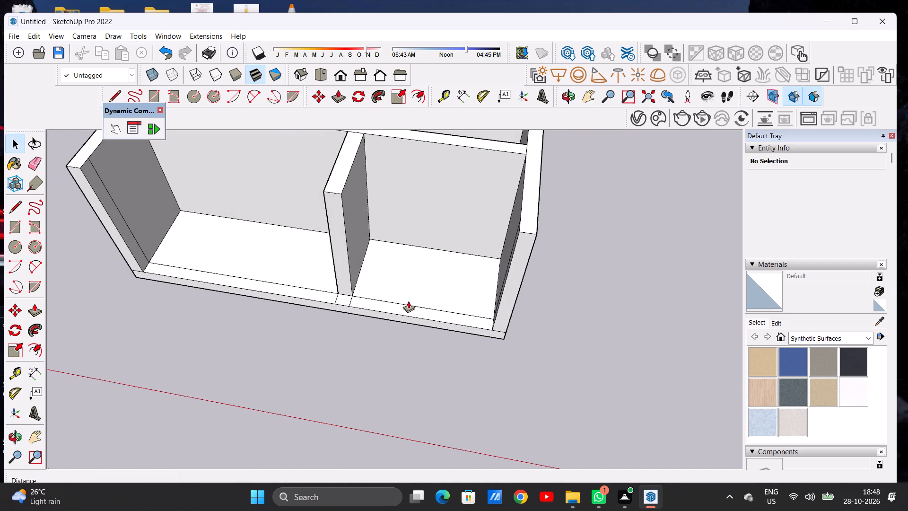
scroll(347, 293, "up", 6)
left_click(347, 293)
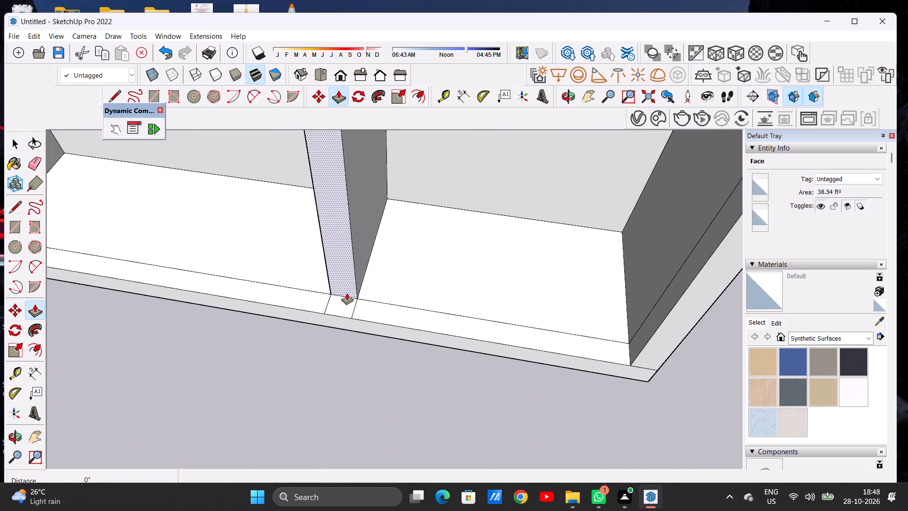
left_click(347, 317)
key("space")
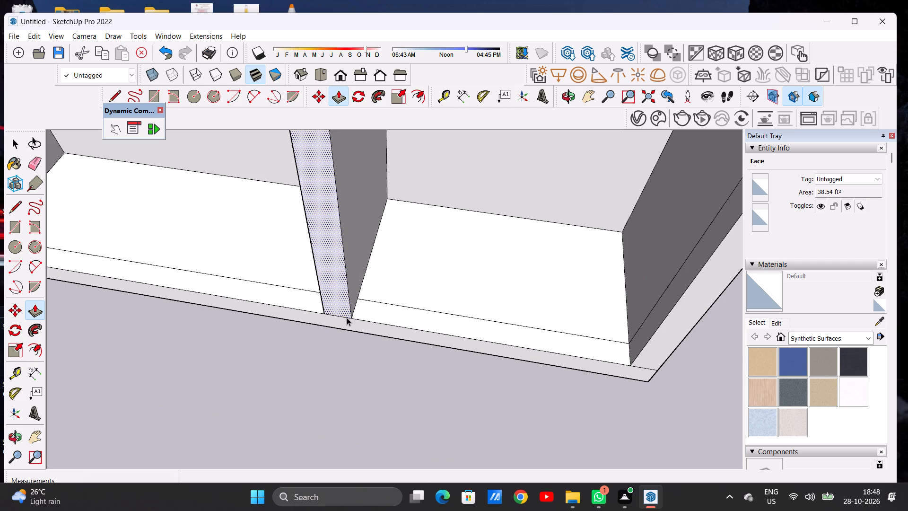
scroll(377, 304, "down", 6)
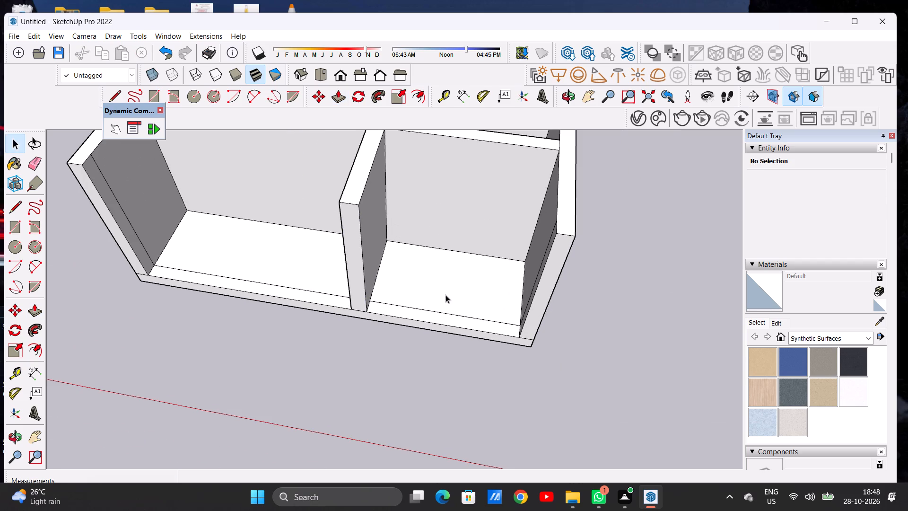
Examine the open-fronted shell and its front compartments from raised, frontal and low views.
scroll(459, 290, "down", 5)
middle_click_drag(433, 291, 450, 194)
scroll(423, 225, "up", 4)
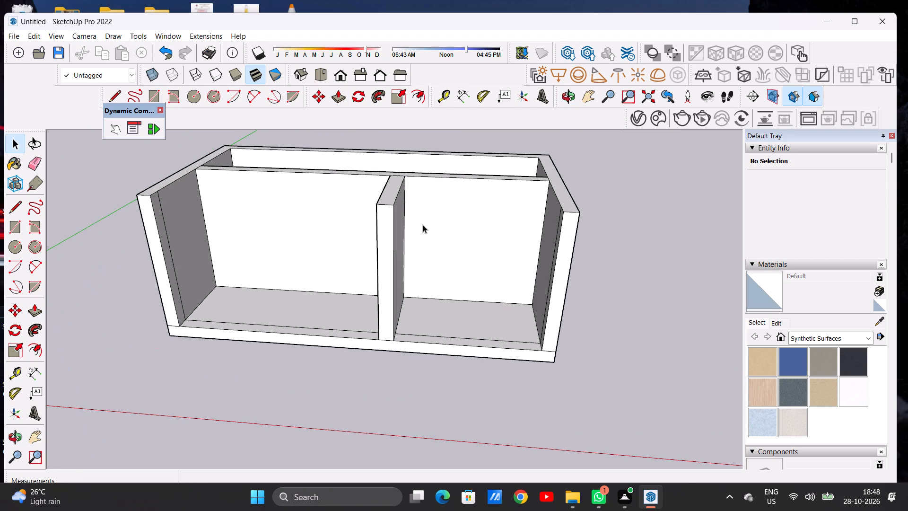
scroll(423, 232, "down", 1)
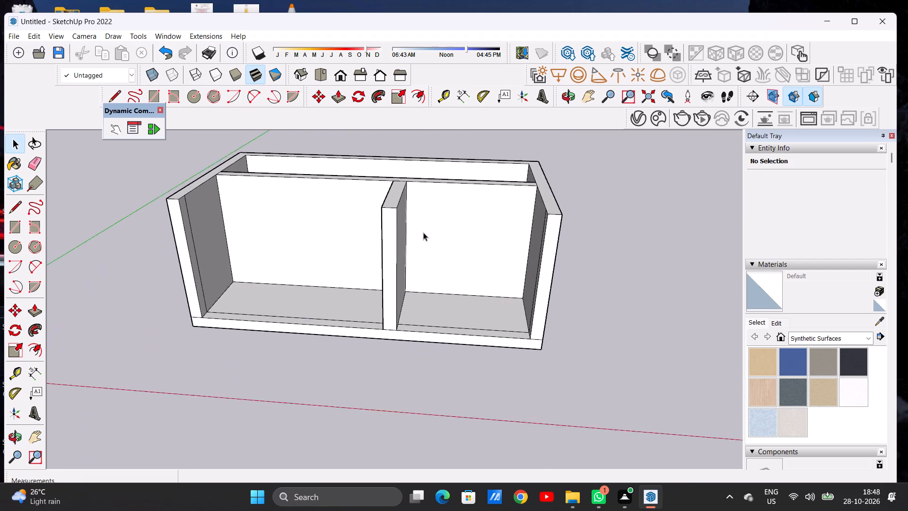
scroll(423, 232, "down", 3)
middle_click_drag(438, 252, 447, 194)
scroll(454, 214, "up", 1)
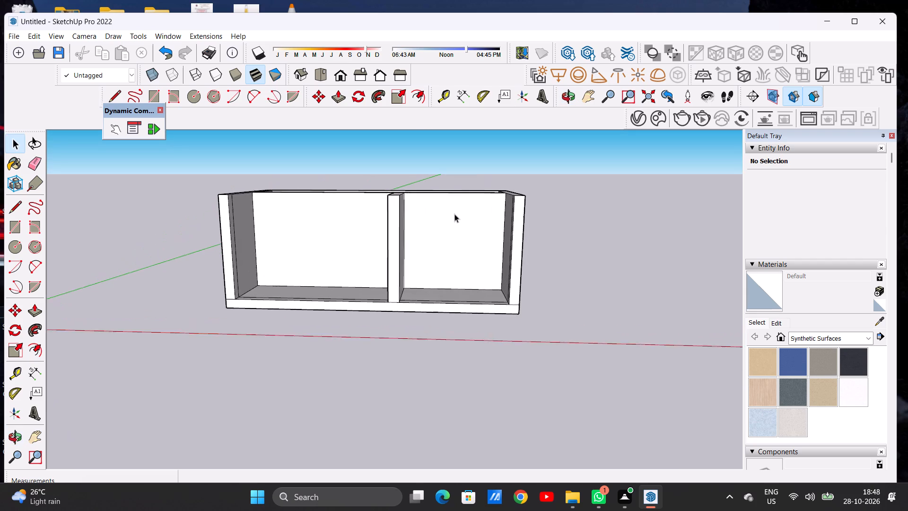
scroll(454, 214, "up", 2)
middle_click_drag(453, 227, 460, 209)
scroll(460, 209, "up", 2)
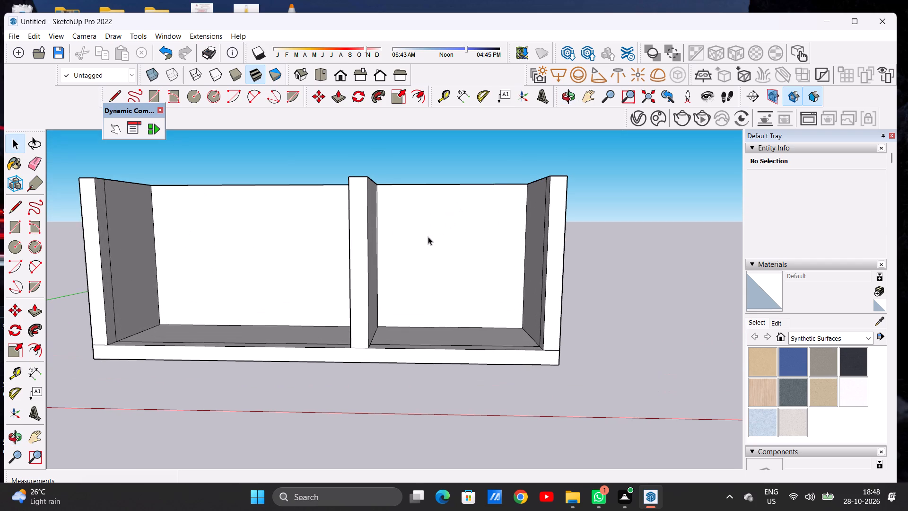
scroll(389, 235, "down", 8)
middle_click_drag(395, 218, 397, 238)
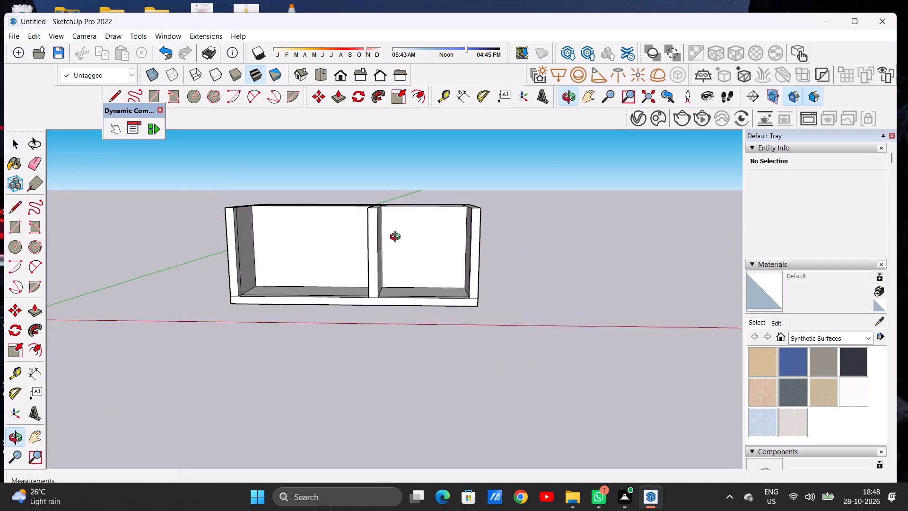
middle_click_drag(397, 238, 389, 313)
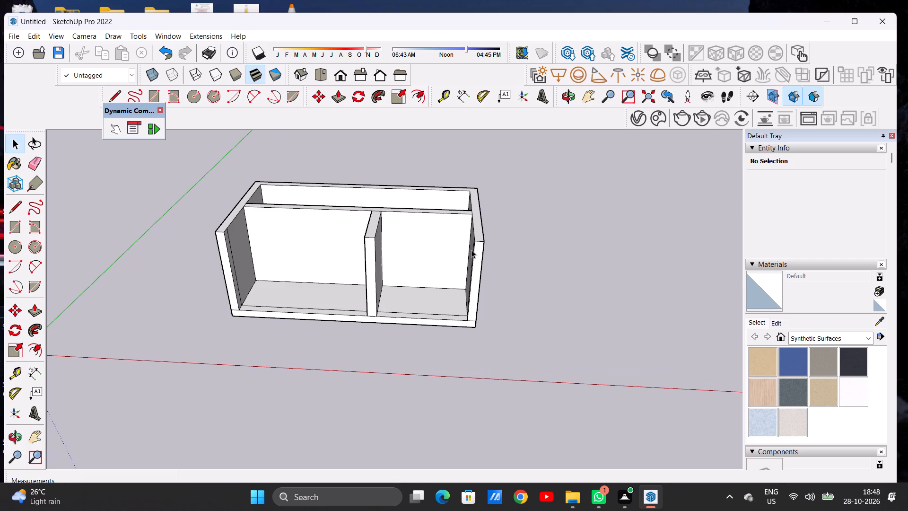
Push/Pull the top face of the perimeter walls up about 3' 4 1/2".
key("p")
scroll(482, 232, "up", 2)
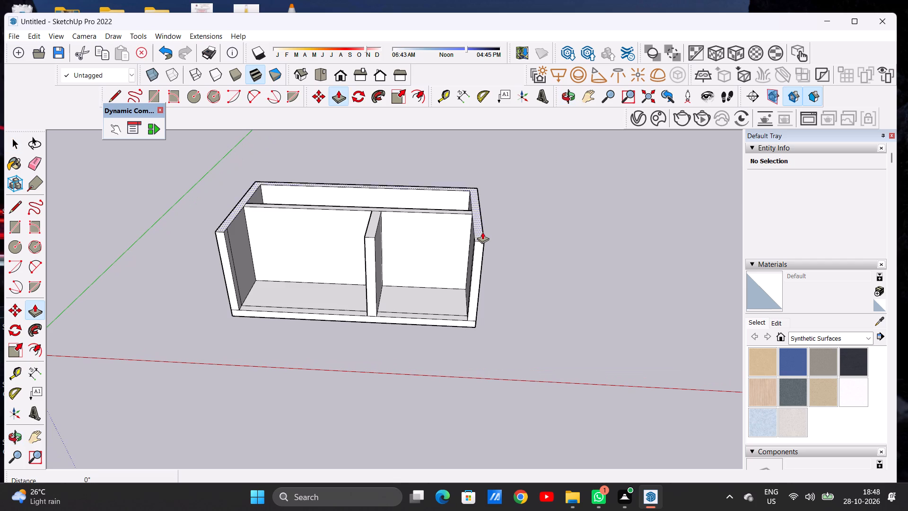
scroll(482, 232, "up", 2)
left_click(481, 232)
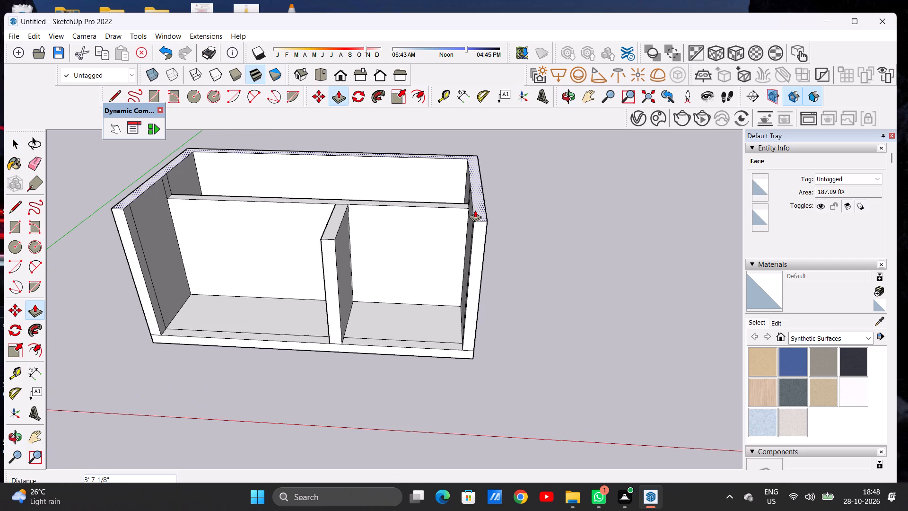
left_click(475, 210)
Push/Pull the top face of the lengthwise partition up about 3' 4 1/2".
scroll(313, 217, "up", 4)
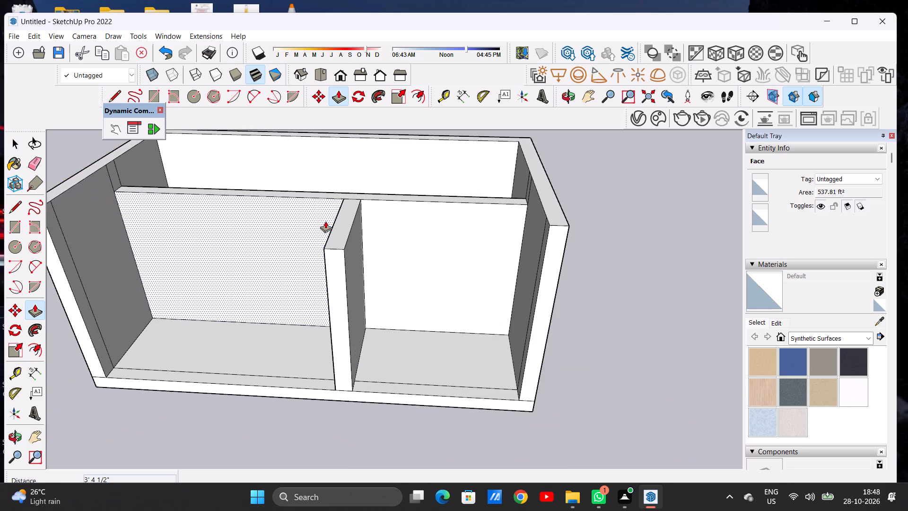
scroll(544, 198, "up", 1)
scroll(544, 198, "down", 1)
scroll(544, 198, "up", 2)
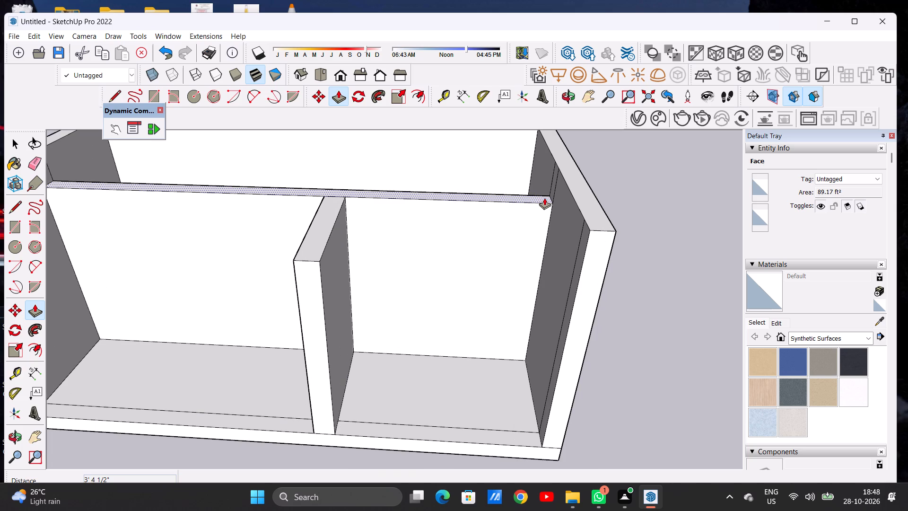
left_click(546, 198)
left_click(566, 167)
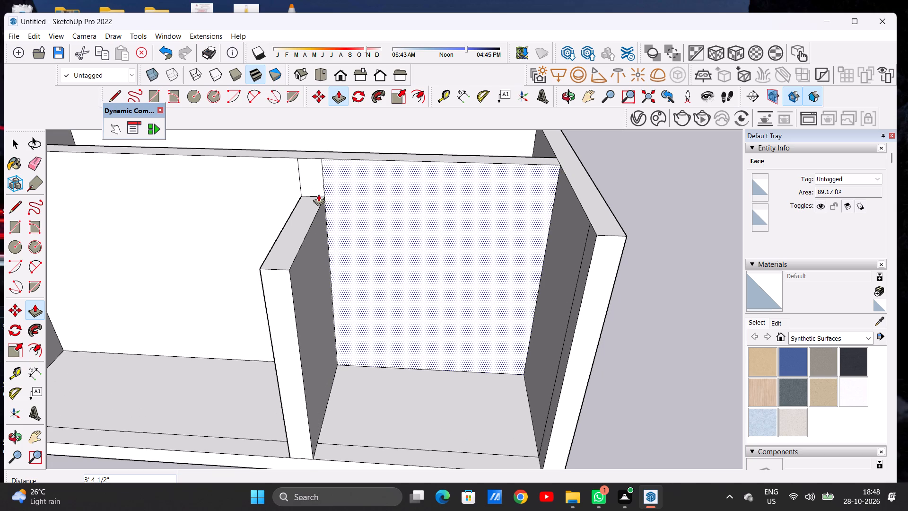
Push/Pull the cross wall's top face up about 3' 4 1/2", level with the top of the lengthwise partition.
left_click(324, 196)
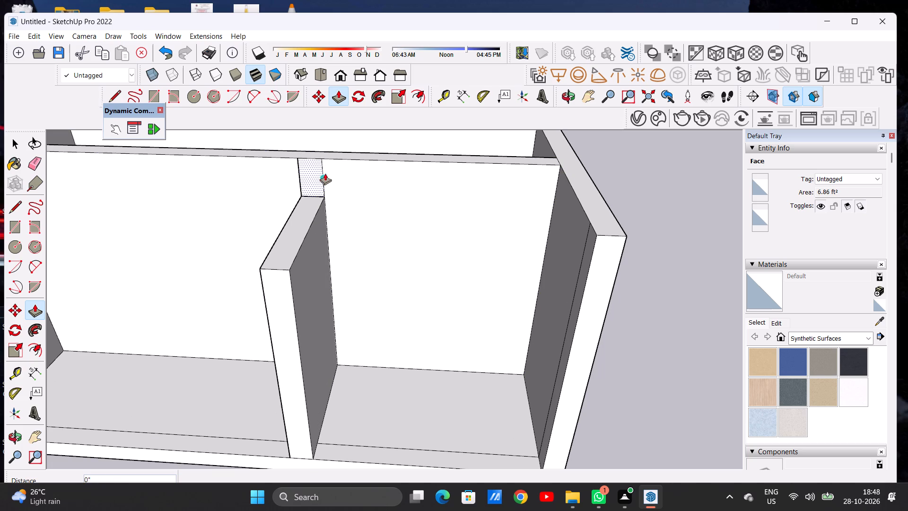
key("space")
type("P")
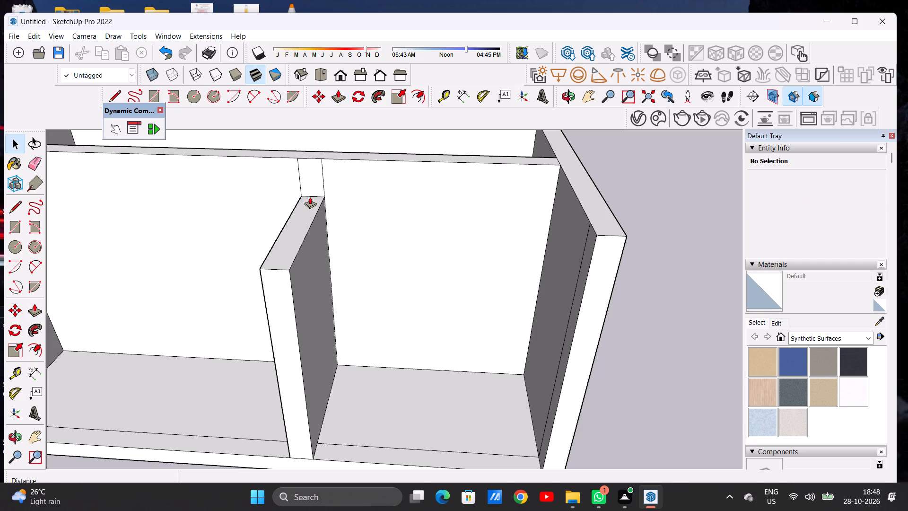
left_click(307, 198)
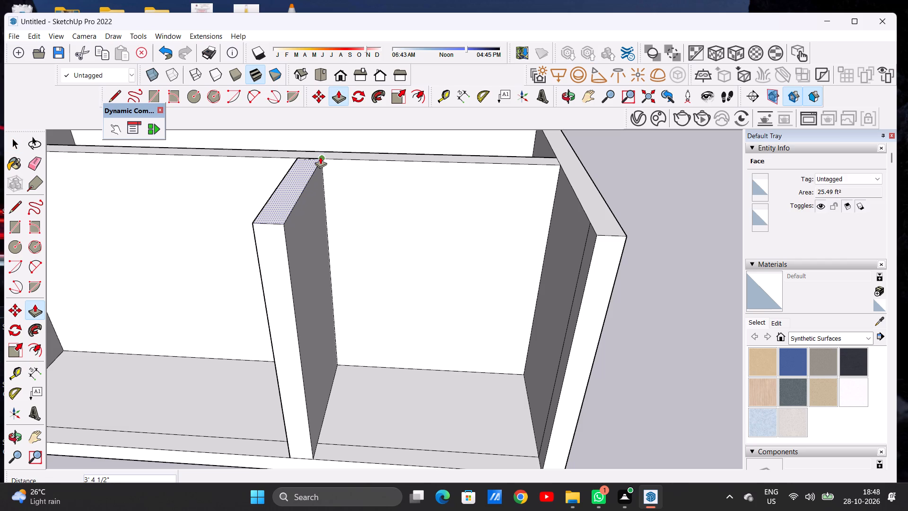
left_click(320, 157)
key("space")
Draw a horizontal line about 19' 6 1/4" long across the partition's upper part, from the cross wall to the right end wall.
scroll(370, 223, "down", 1)
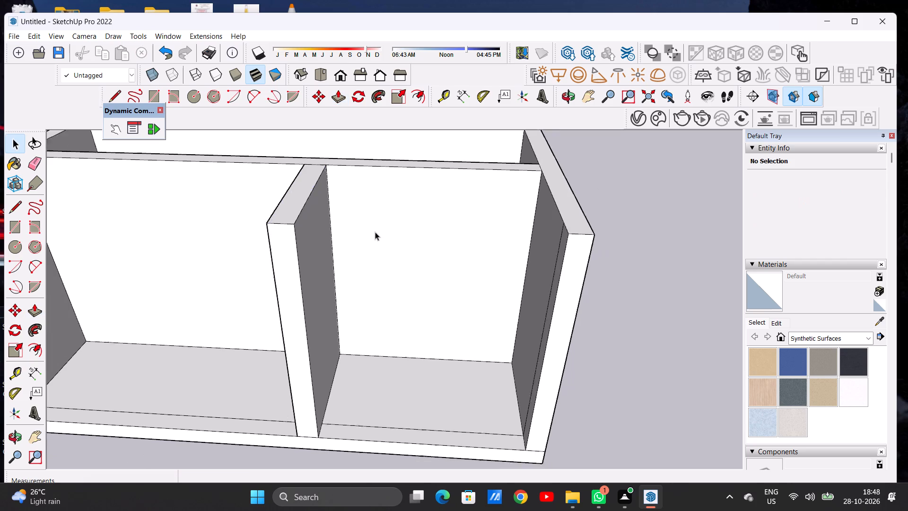
scroll(375, 232, "down", 10)
middle_click_drag(350, 264, 352, 247)
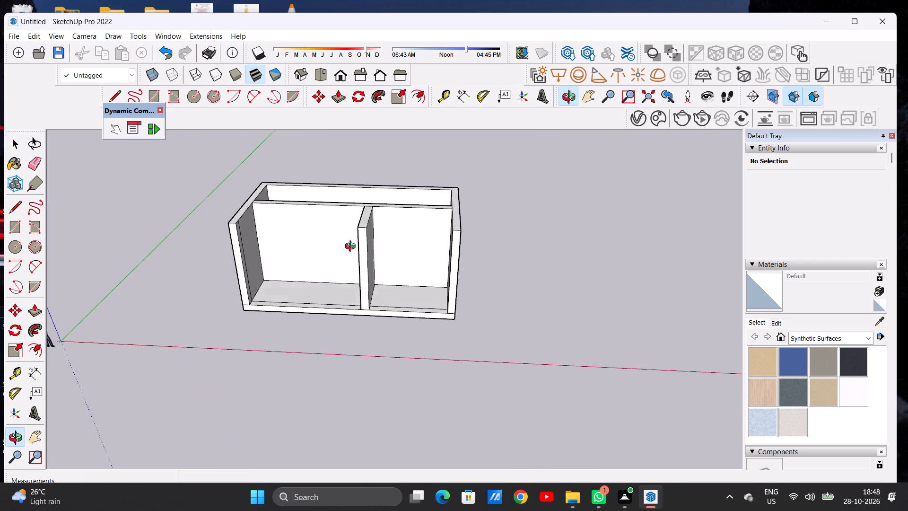
middle_click_drag(352, 247, 359, 203)
scroll(397, 225, "up", 6)
key("l")
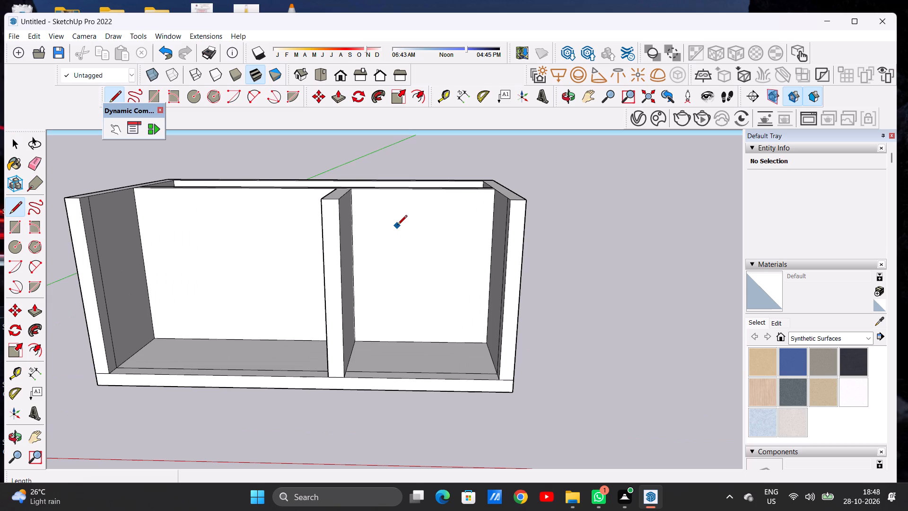
scroll(398, 224, "up", 2)
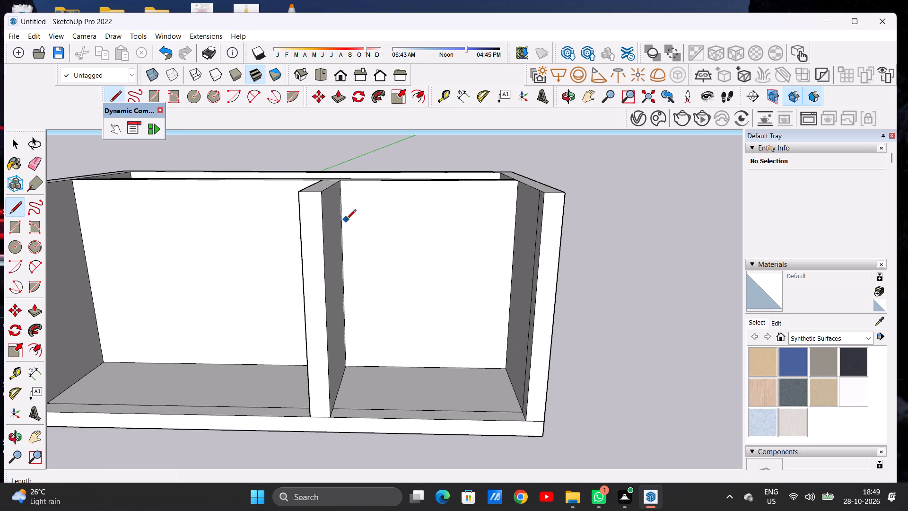
left_click(340, 214)
left_click(515, 212)
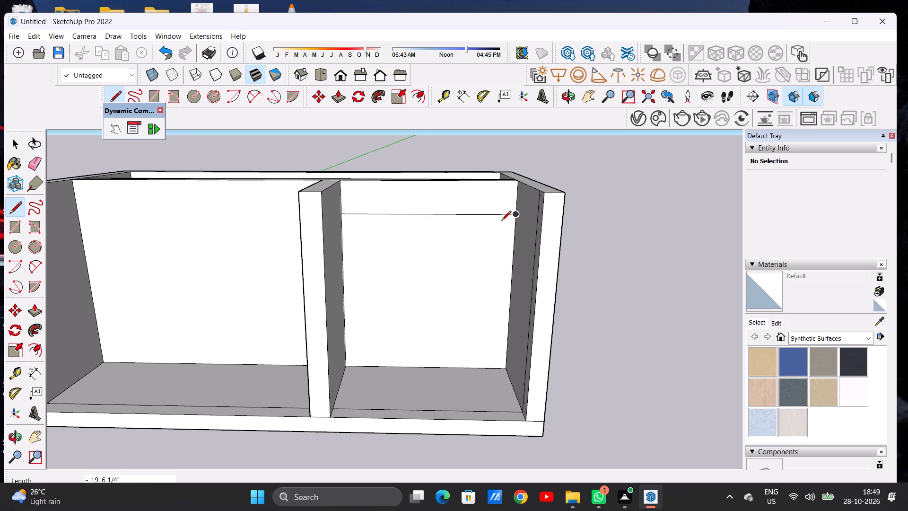
key("space")
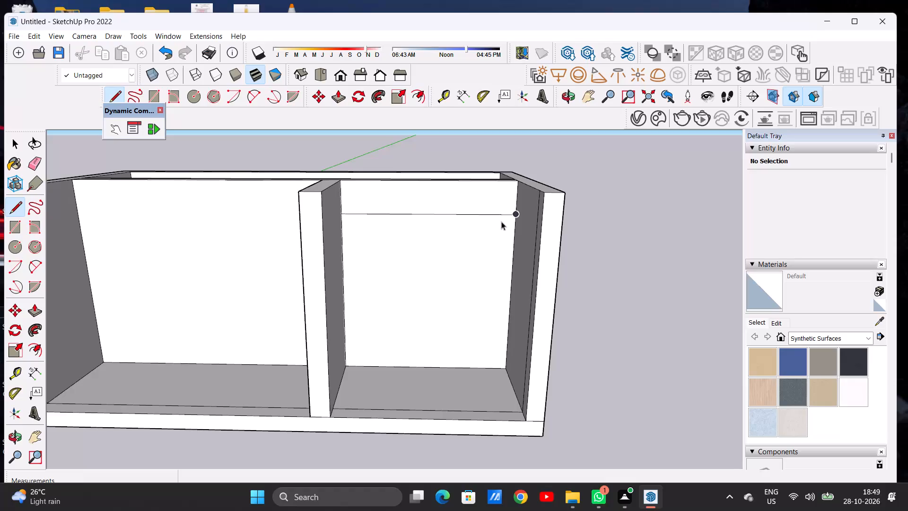
Push/Pull the partition band above the line forward about 12' 6 9/16", flush with the wall fronts above the right compartment.
key("p")
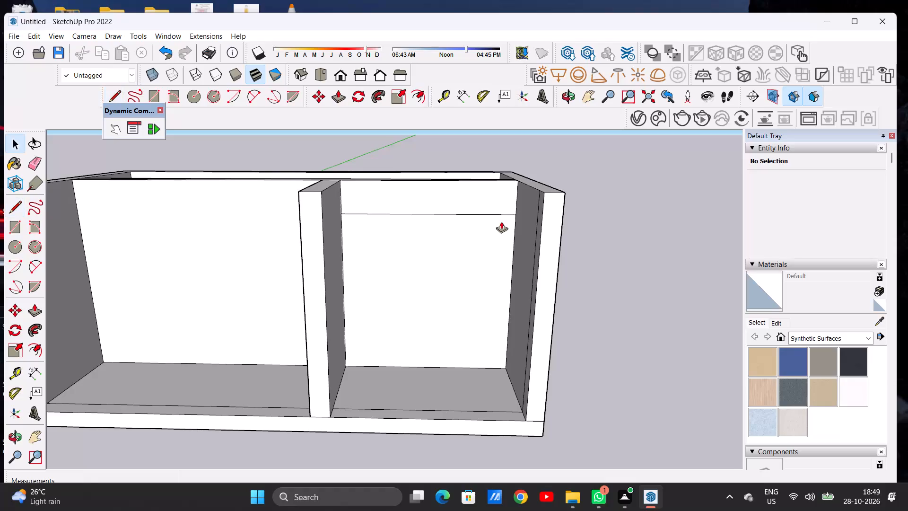
scroll(501, 221, "down", 5)
middle_click_drag(498, 221, 314, 247)
scroll(435, 220, "up", 5)
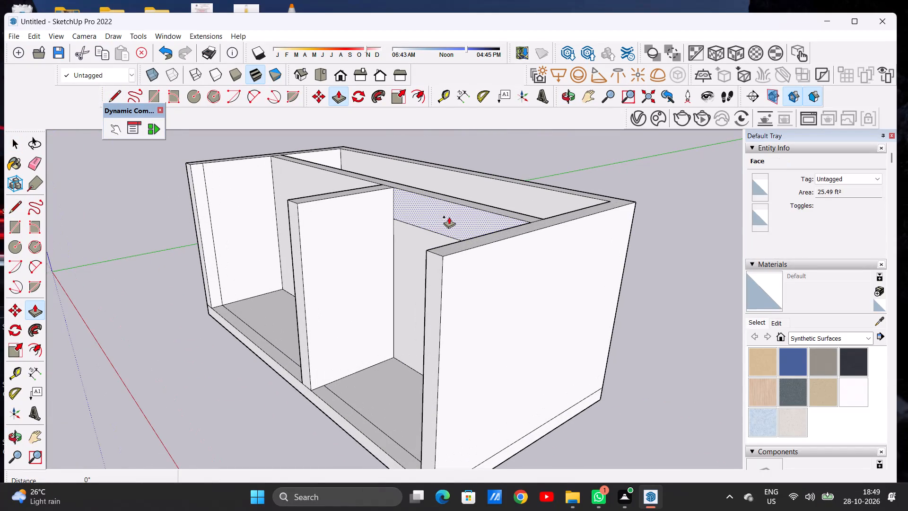
left_click(449, 217)
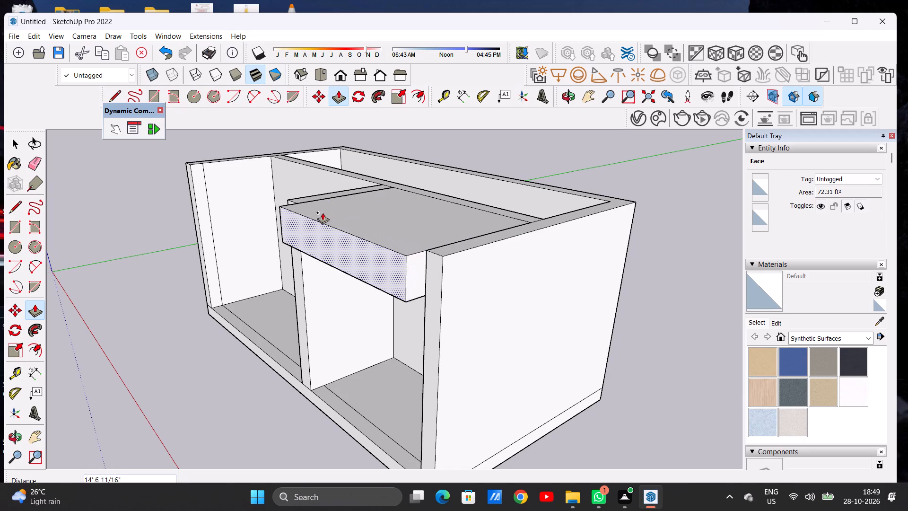
left_click(430, 249)
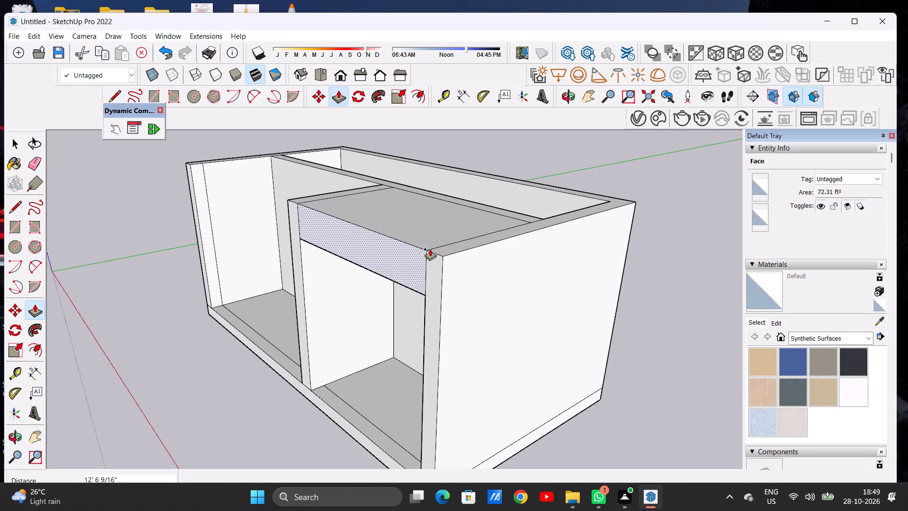
key("space")
Erase the two vertical seam edges between the header band's front face and the adjoining wall fronts.
scroll(418, 273, "down", 7)
middle_click_drag(343, 287, 394, 276)
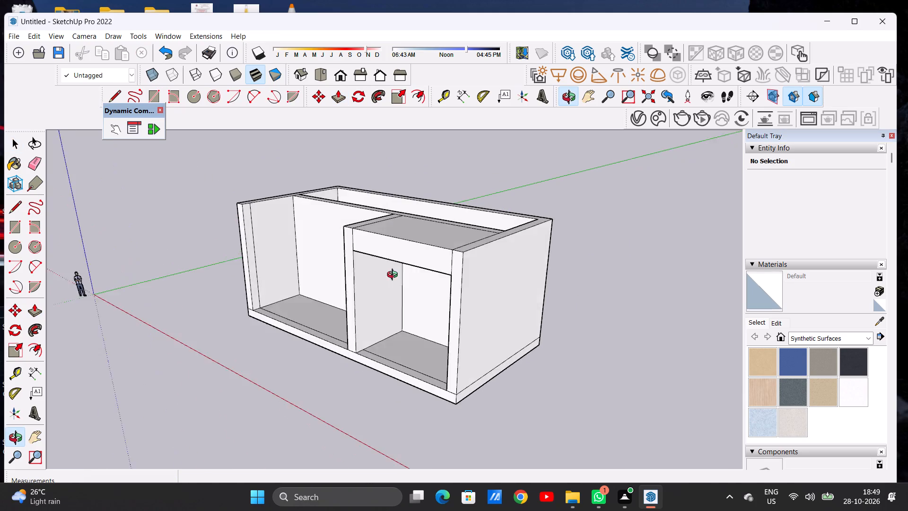
middle_click_drag(394, 276, 536, 223)
scroll(439, 241, "up", 5)
scroll(375, 253, "down", 5)
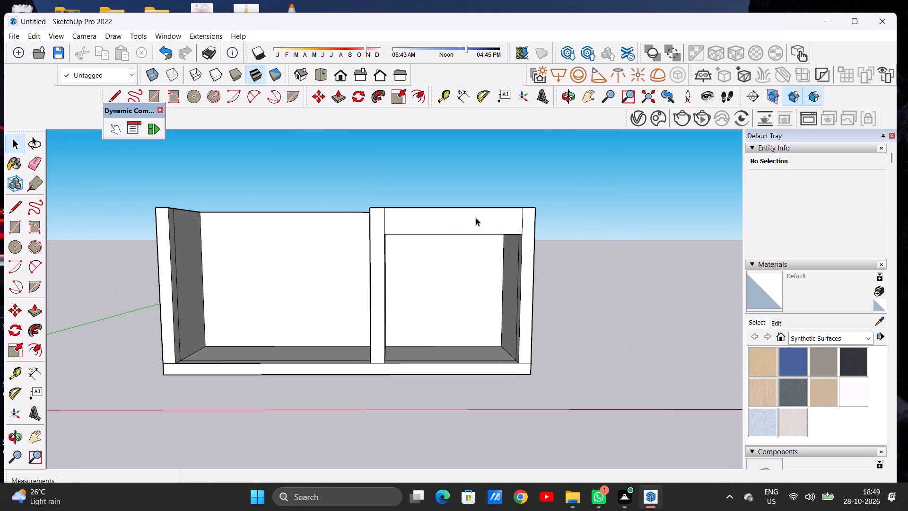
scroll(536, 223, "up", 6)
middle_click_drag(506, 222, 500, 252)
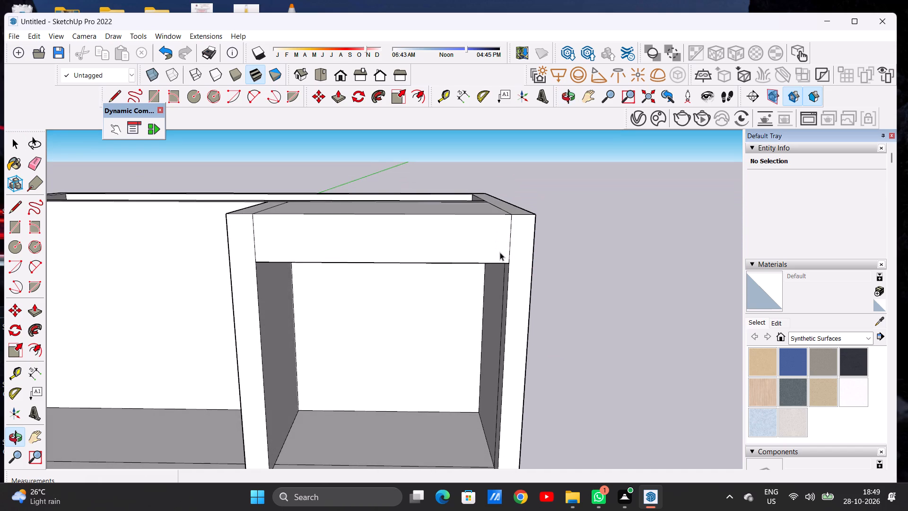
middle_click_drag(500, 252, 508, 238)
scroll(508, 238, "up", 1)
key("e")
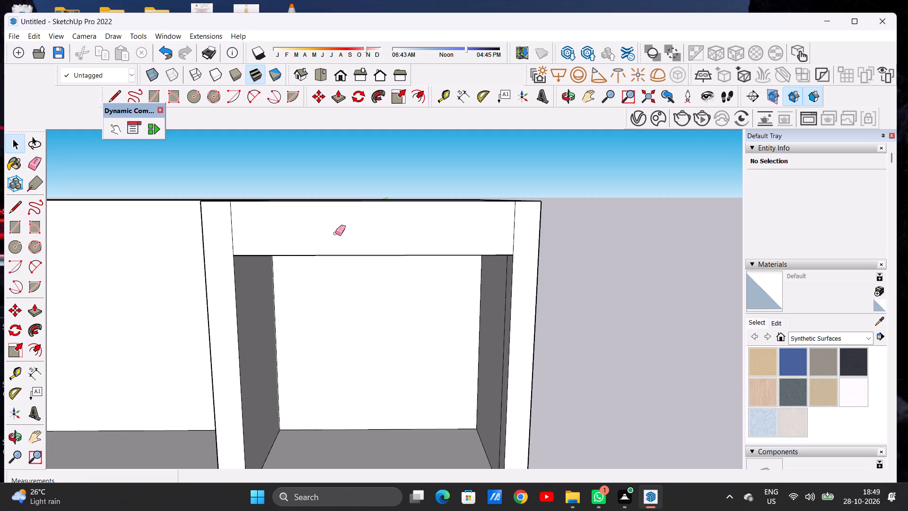
left_click_drag(235, 224, 224, 232)
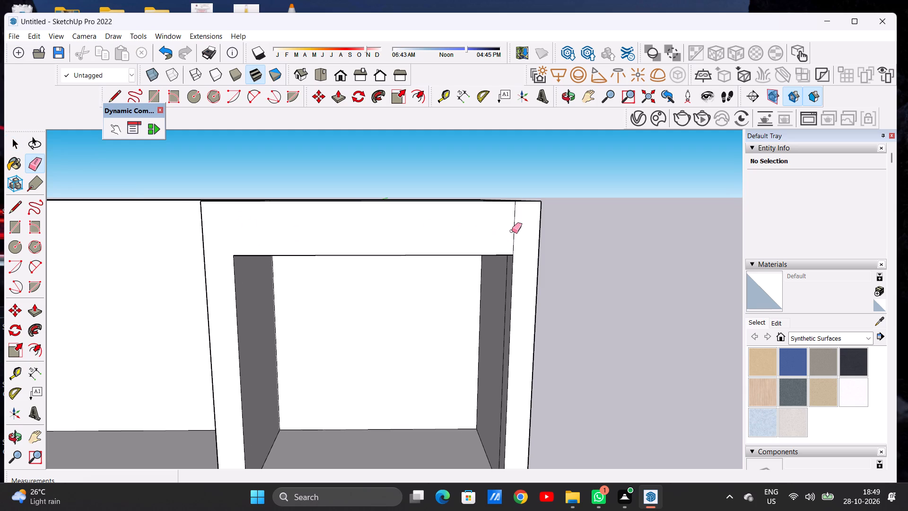
left_click_drag(515, 230, 509, 232)
key("space")
Draw a rectangle about 16' 2 3/4" by 2' 4 5/16" on the header's front face above the right compartment.
scroll(466, 277, "down", 5)
middle_click_drag(421, 283, 419, 274)
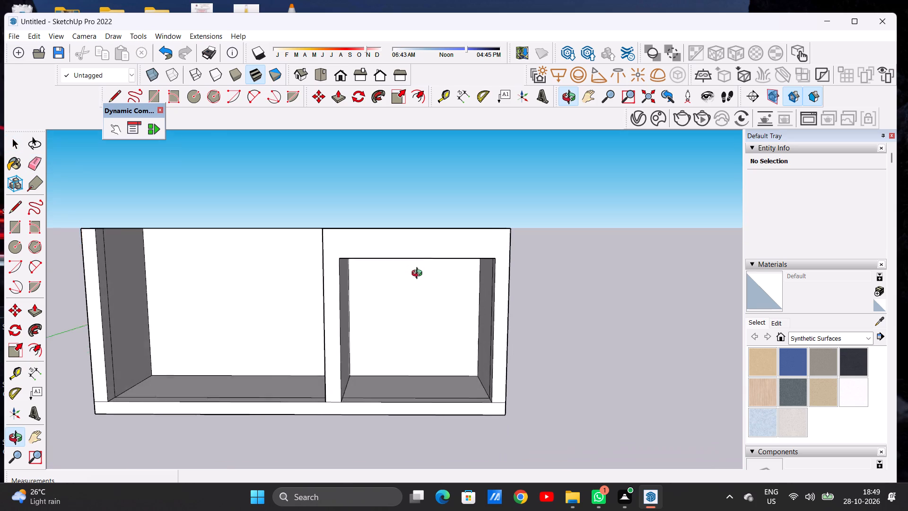
middle_click_drag(419, 274, 424, 261)
scroll(434, 239, "up", 4)
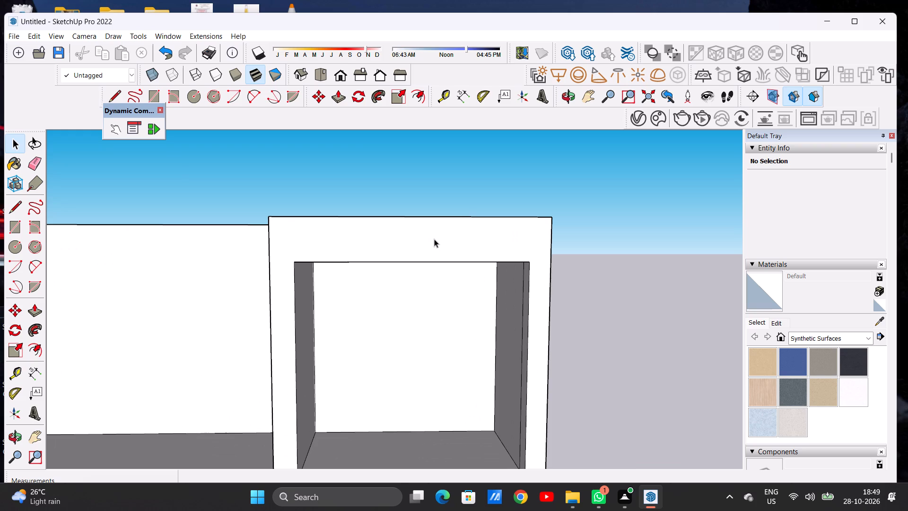
key("r")
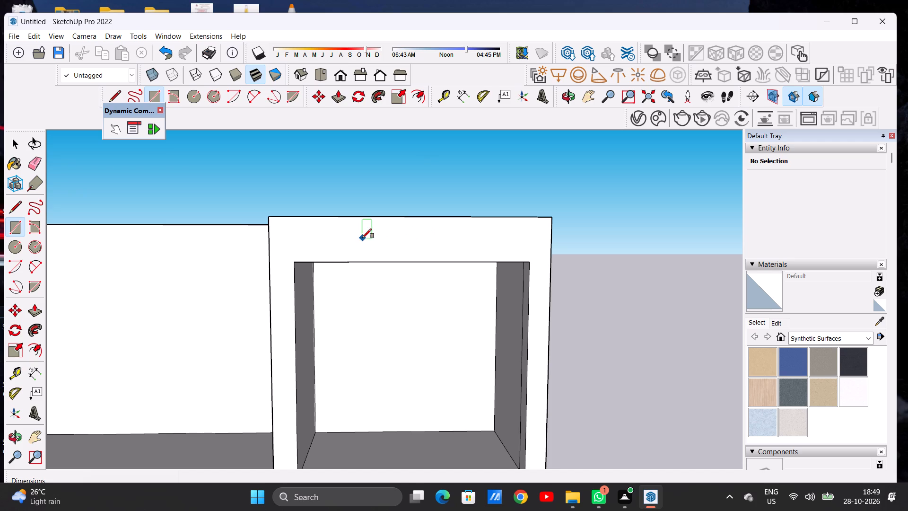
left_click(313, 226)
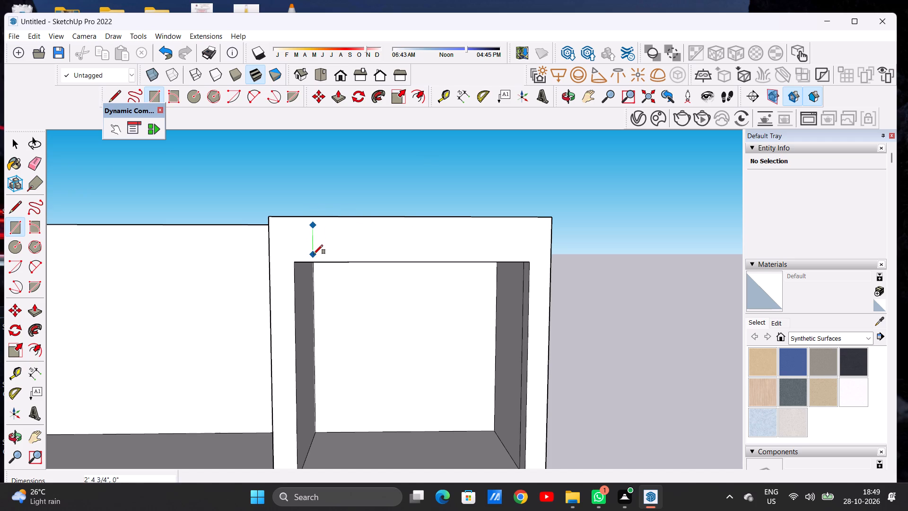
left_click(314, 252)
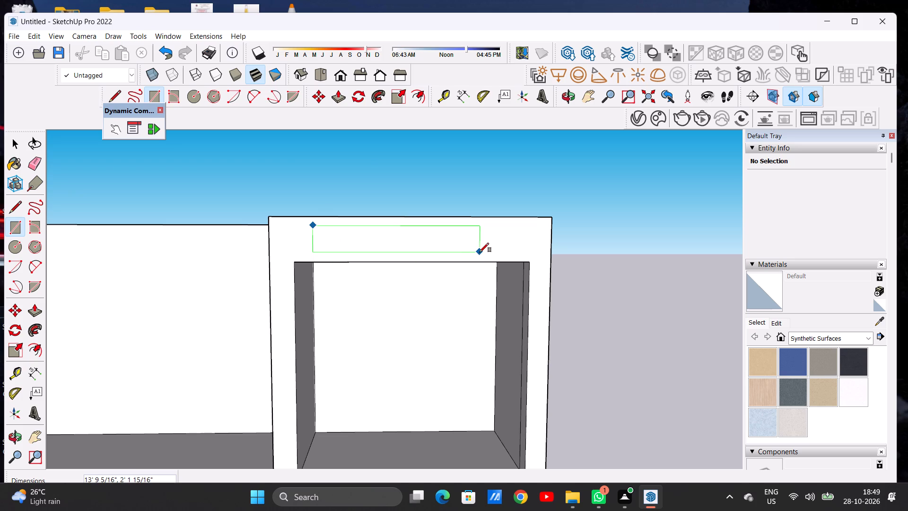
left_click(509, 255)
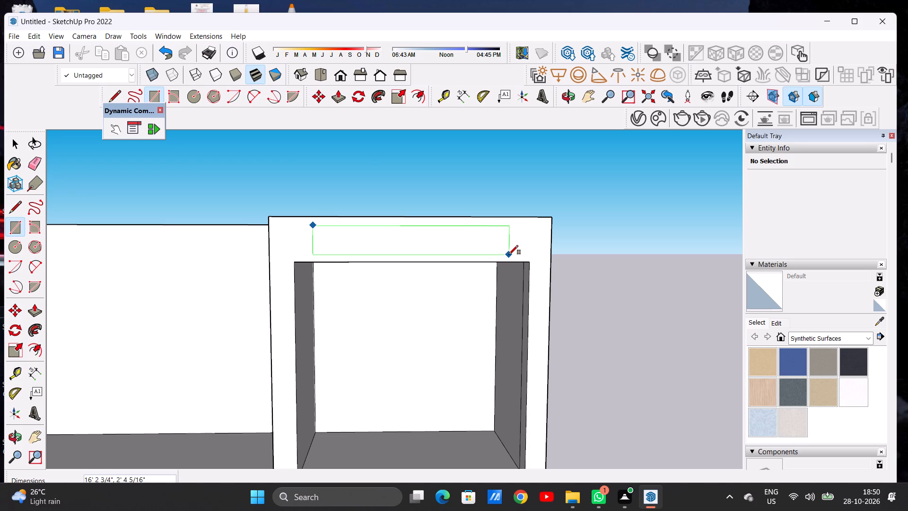
key("space")
Push/Pull the header's underside down to make the header band deeper above the right compartment's opening.
scroll(392, 273, "up", 6)
scroll(392, 273, "down", 15)
middle_click_drag(380, 281, 378, 259)
scroll(387, 264, "up", 6)
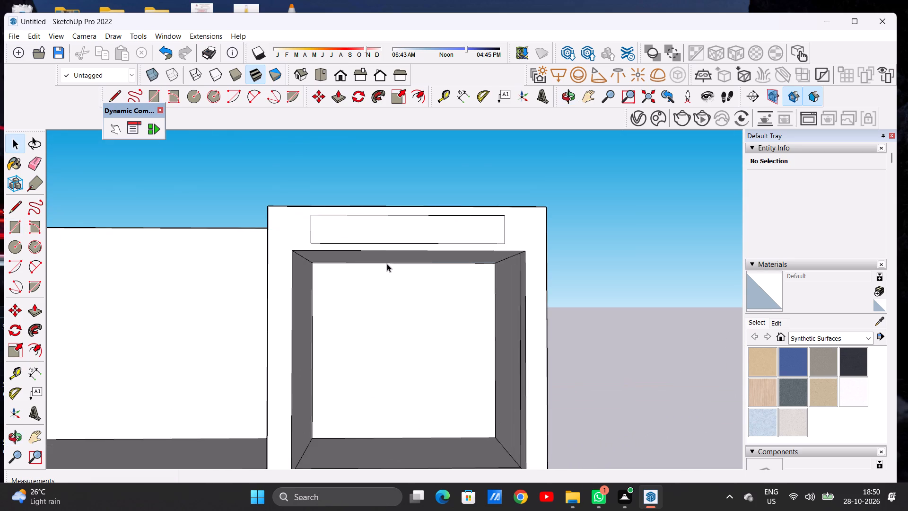
middle_click_drag(387, 264, 295, 264)
key("p")
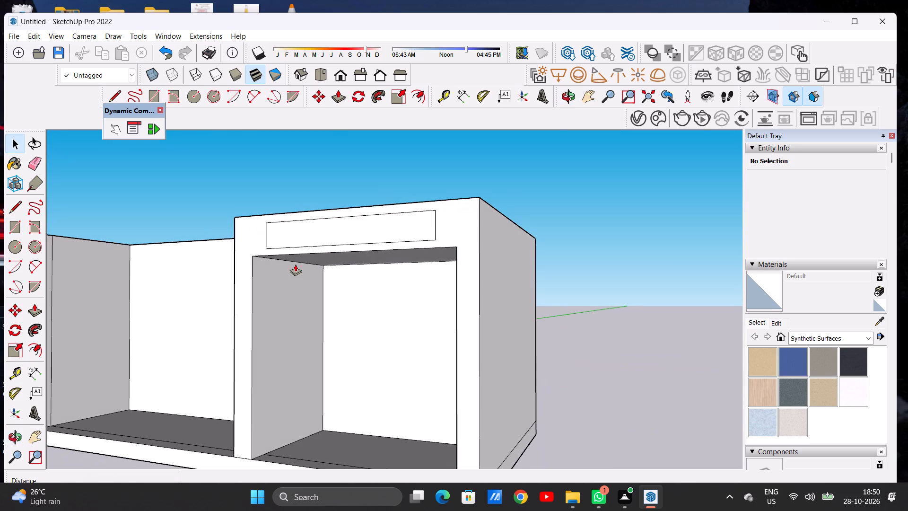
scroll(295, 264, "up", 6)
left_click(330, 245)
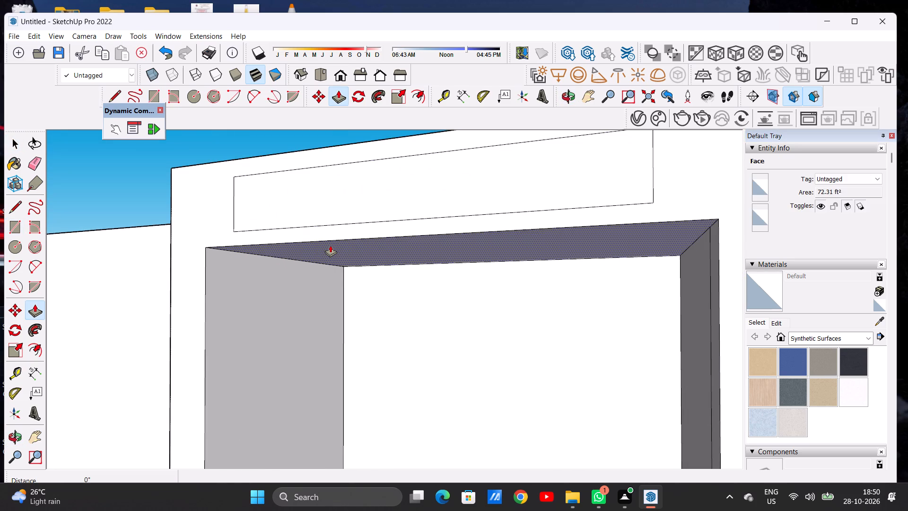
left_click(329, 274)
key("space")
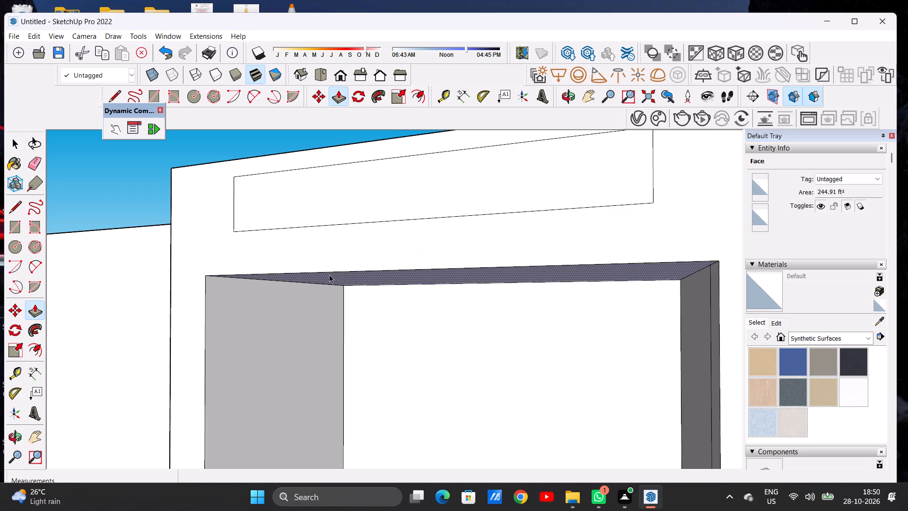
Draw a second rectangle about 16' 2 3/4" by 1' 4 1/4" directly below the header rectangle, sharing its bottom edge.
scroll(329, 274, "down", 14)
middle_click_drag(323, 266, 406, 295)
middle_click(406, 295)
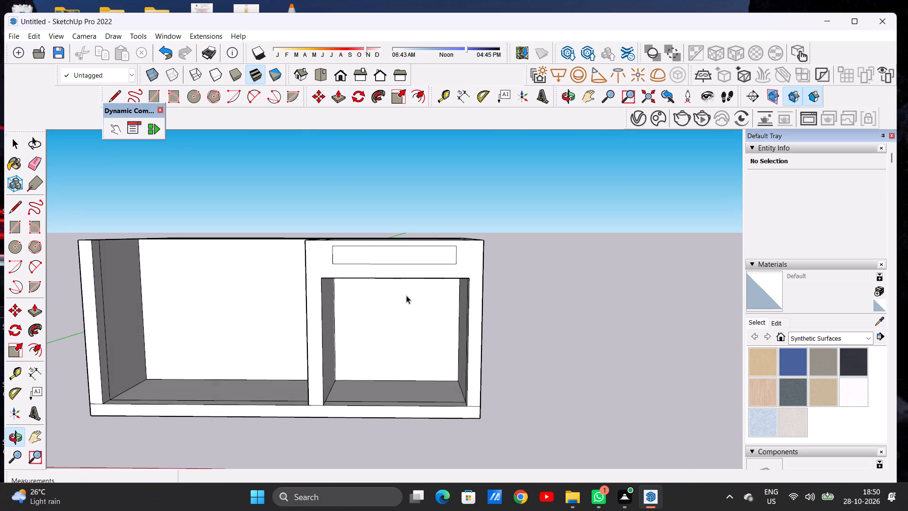
scroll(433, 269, "up", 5)
key("l")
scroll(433, 269, "up", 1)
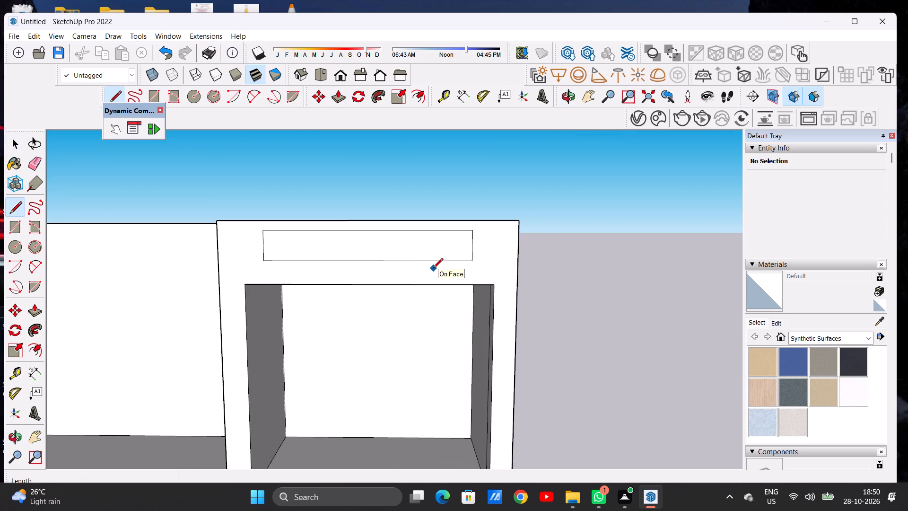
scroll(433, 269, "up", 1)
key("space")
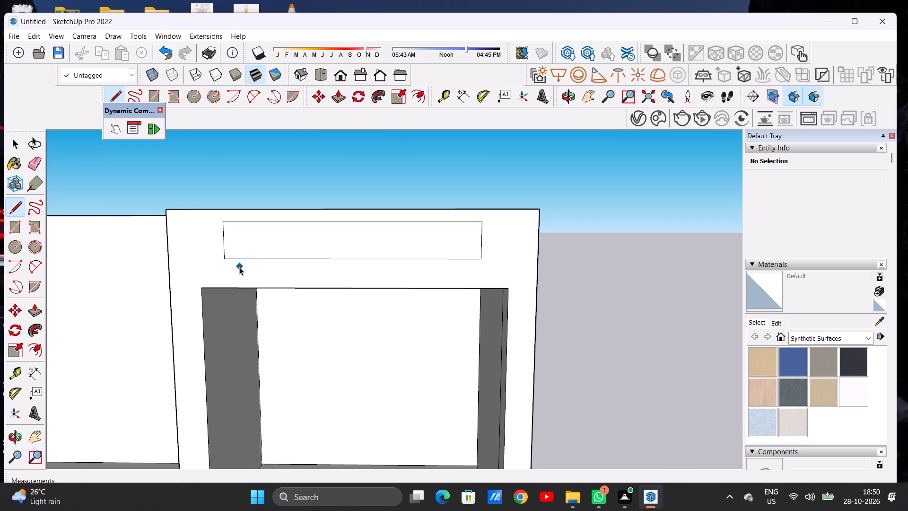
type("R")
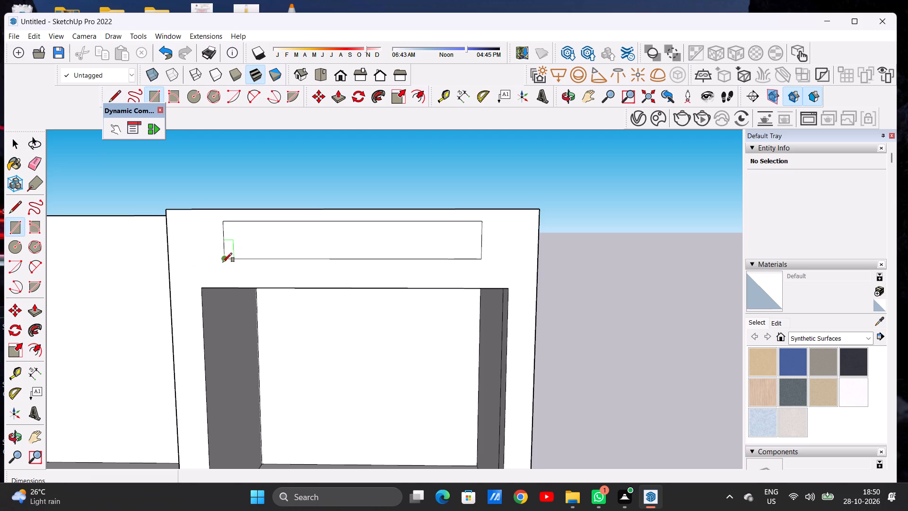
left_click(223, 260)
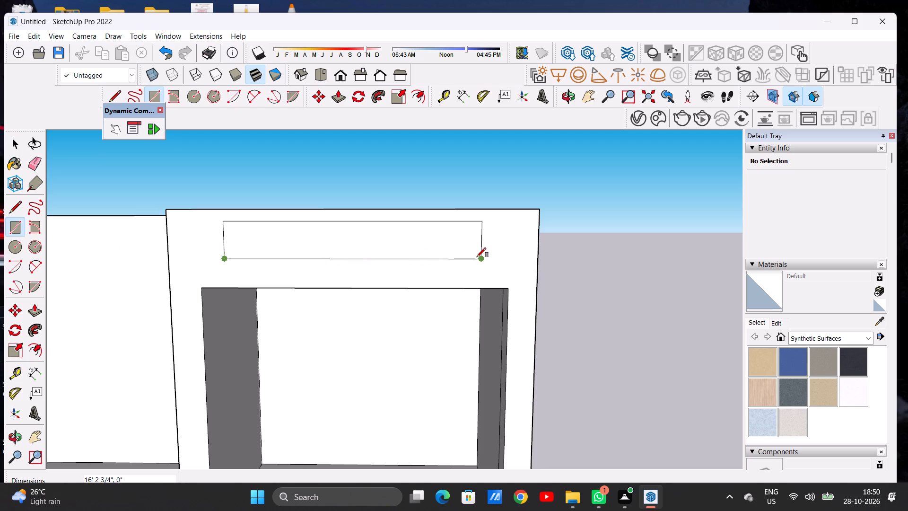
left_click(480, 257)
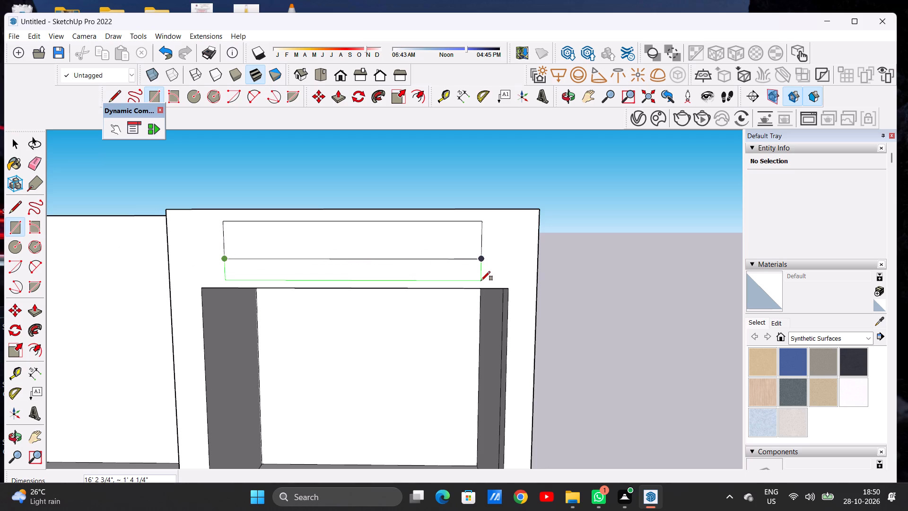
left_click(481, 280)
key("space")
Erase the shared edge between the two header rectangles to merge them into one panel.
type("E")
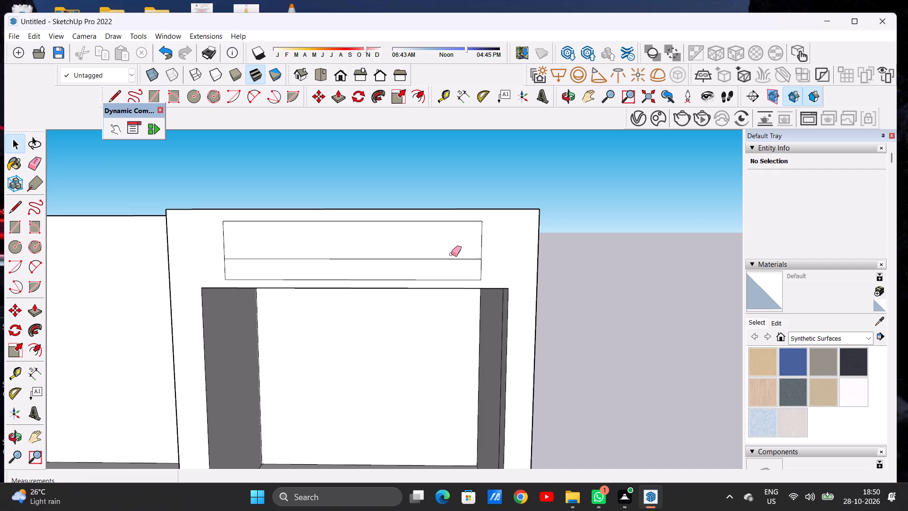
left_click_drag(451, 254, 451, 260)
key("space")
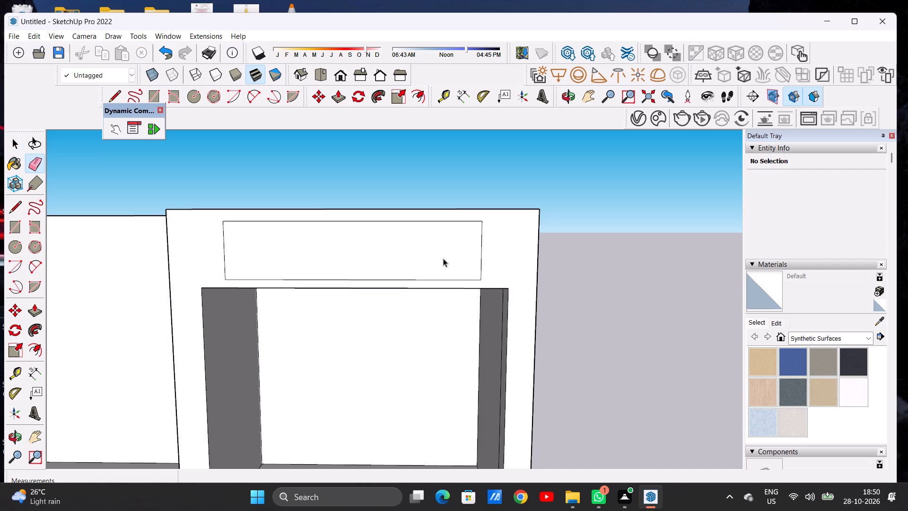
Offset the merged header rectangle's outline inward about 9" to form a frame border.
scroll(441, 261, "down", 8)
middle_click(387, 252)
scroll(388, 254, "up", 2)
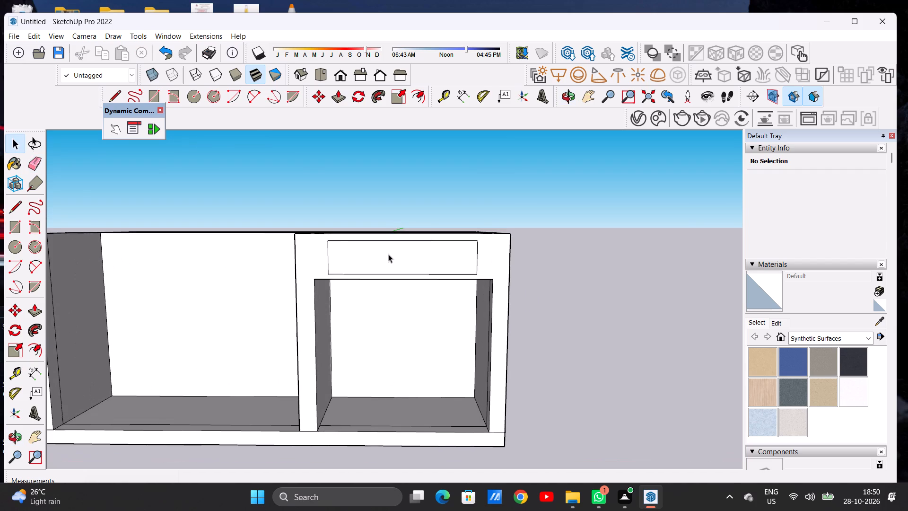
middle_click_drag(397, 254, 396, 249)
scroll(420, 252, "up", 2)
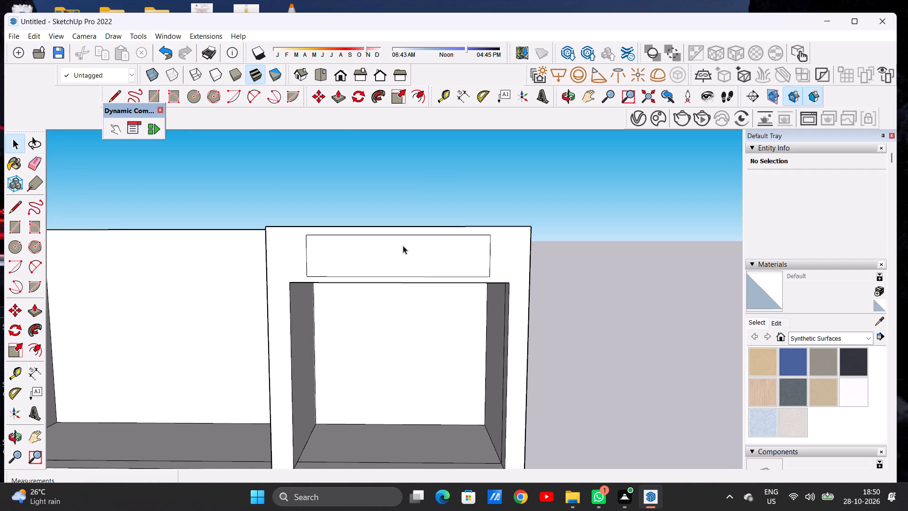
type("OF")
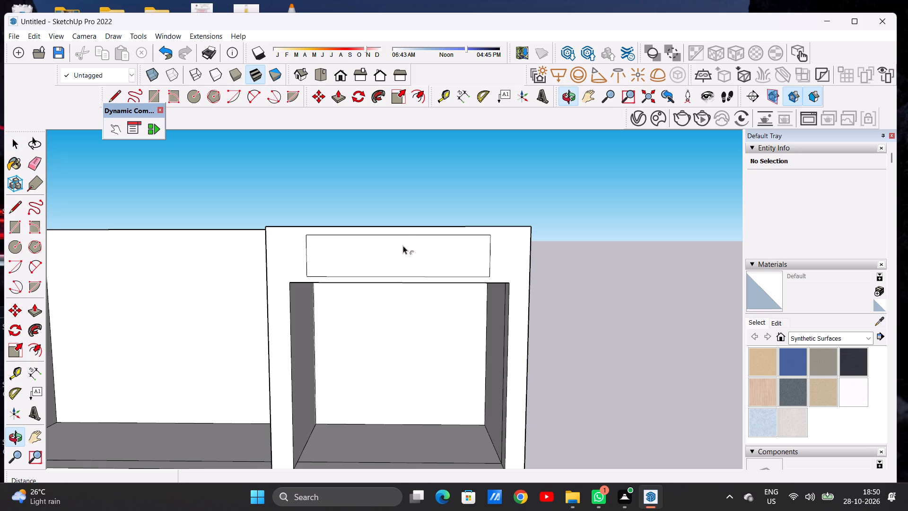
scroll(364, 254, "up", 4)
left_click(360, 249)
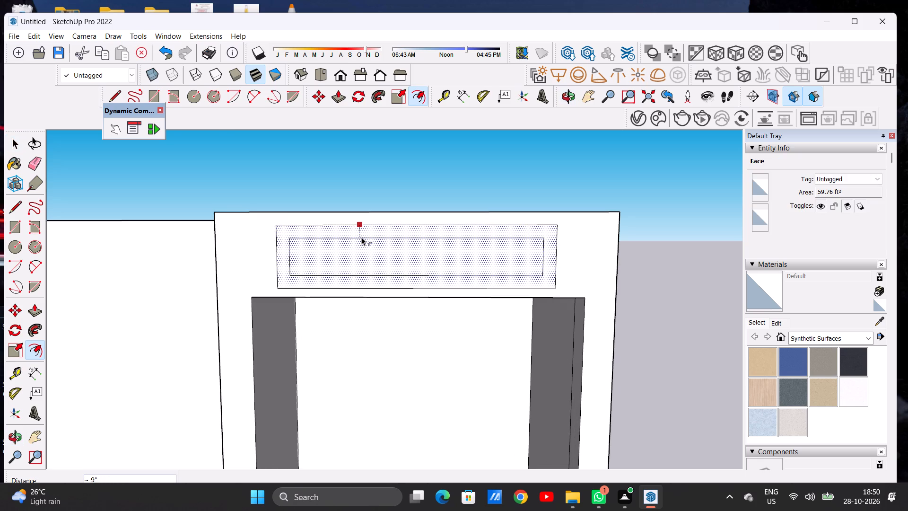
left_click(361, 237)
key("space")
Draw two closely spaced vertical lines, each about 2' 3 1/2" long, across the inner rectangle near its left end.
type("L")
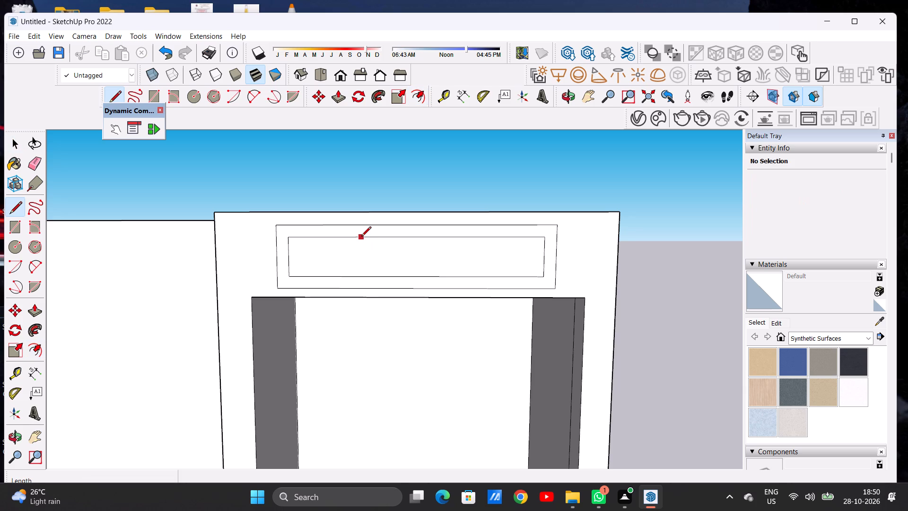
scroll(361, 237, "down", 3)
middle_click_drag(396, 245, 399, 254)
middle_click(399, 254)
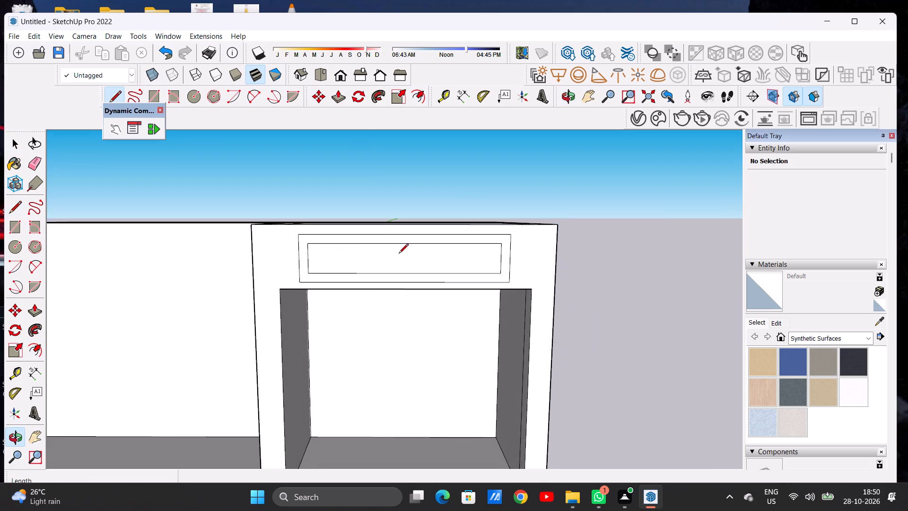
scroll(355, 258, "up", 4)
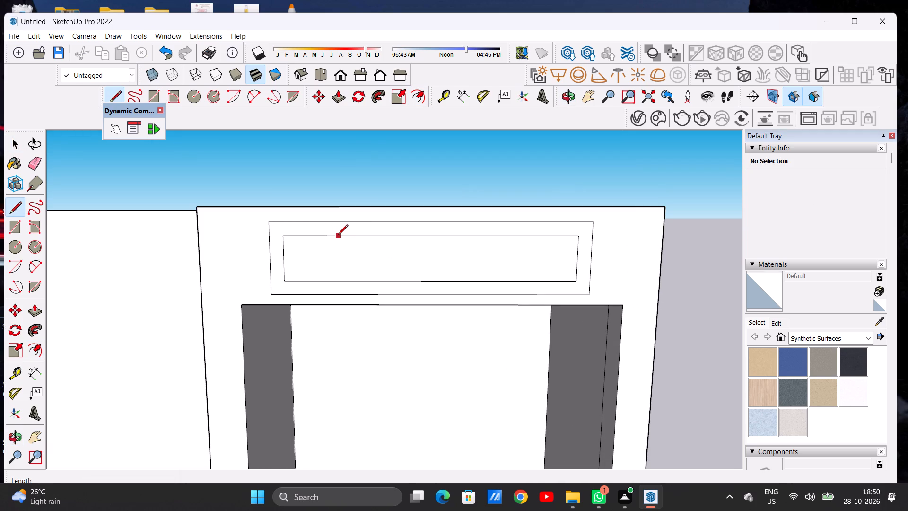
left_click(338, 235)
left_click(341, 279)
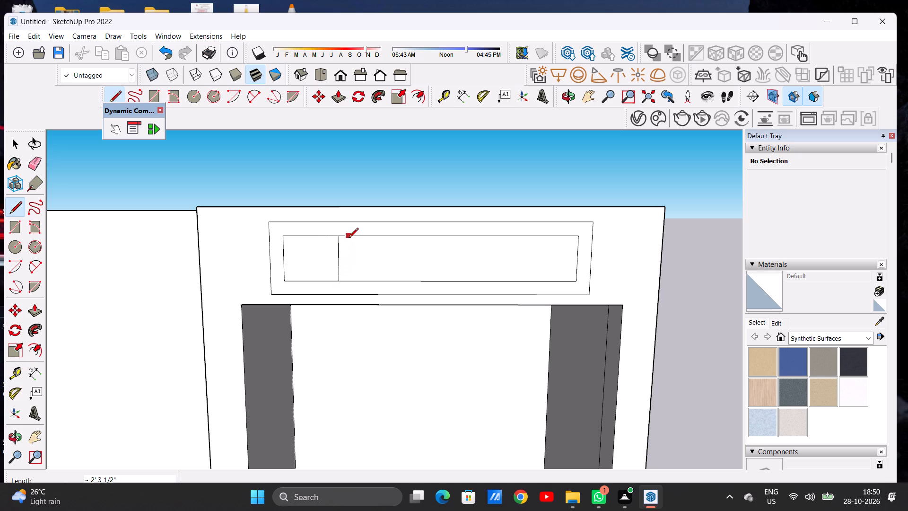
left_click(347, 239)
left_click(351, 279)
key("space")
Push/Pull the frame border forward about 5 11/16" from the header's front face.
scroll(355, 281, "down", 8)
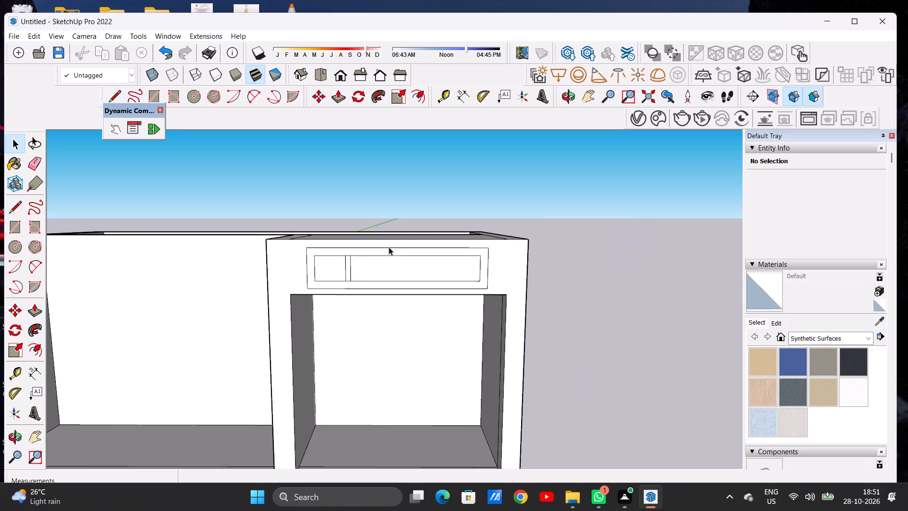
scroll(389, 247, "down", 4)
middle_click_drag(340, 260, 403, 282)
scroll(356, 276, "up", 7)
key("p")
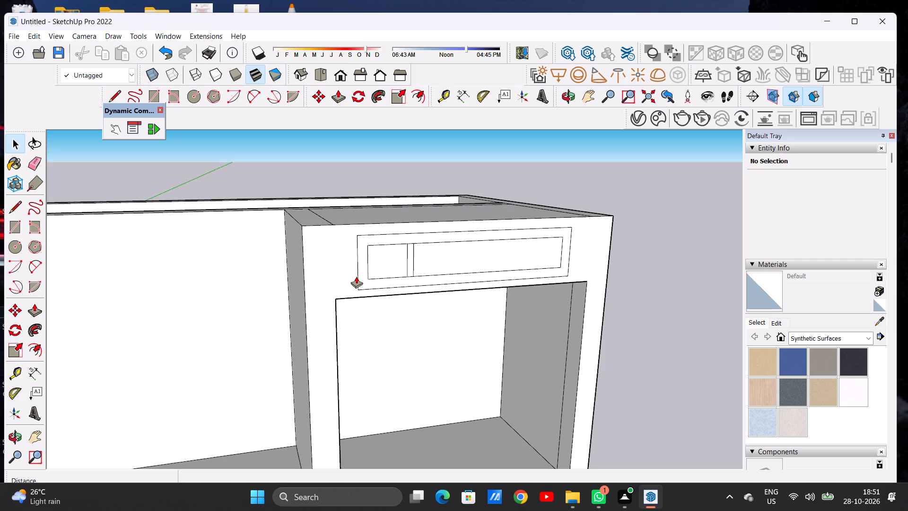
scroll(353, 271, "down", 5)
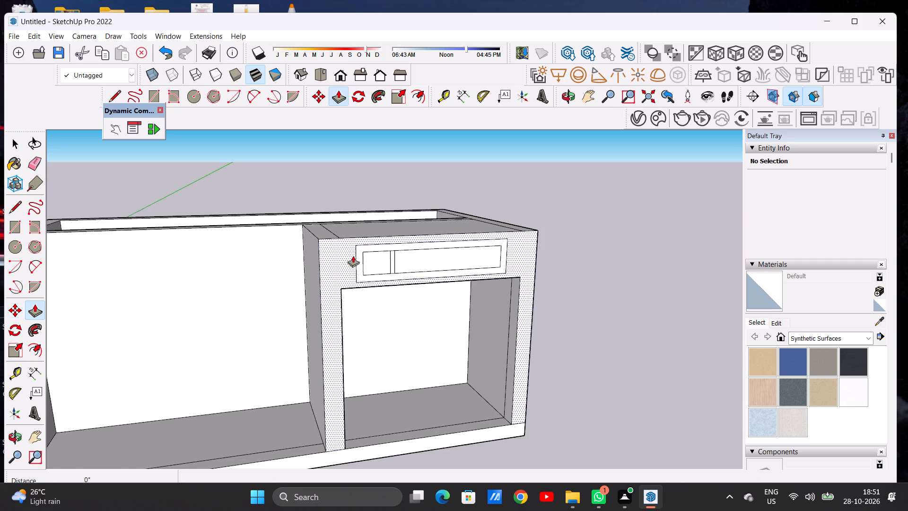
middle_click_drag(357, 259, 397, 276)
scroll(386, 268, "down", 1)
scroll(382, 268, "up", 10)
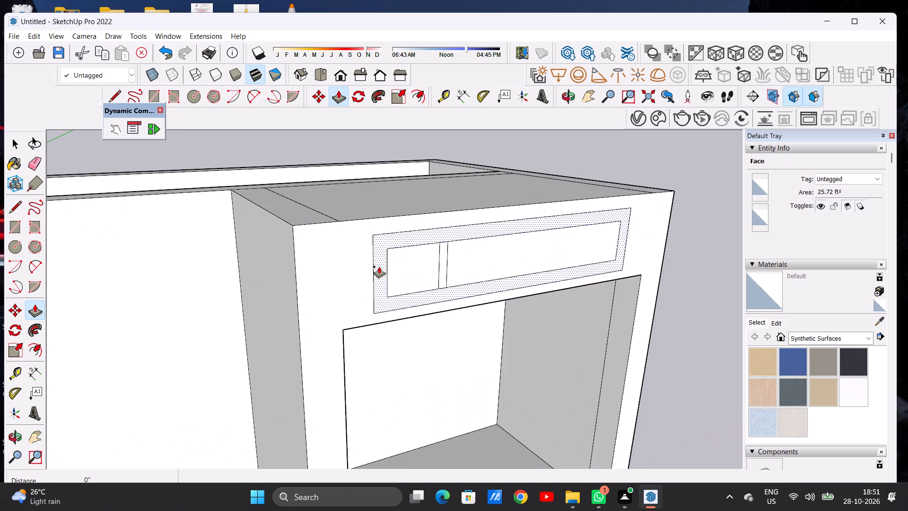
left_click(379, 266)
left_click(383, 272)
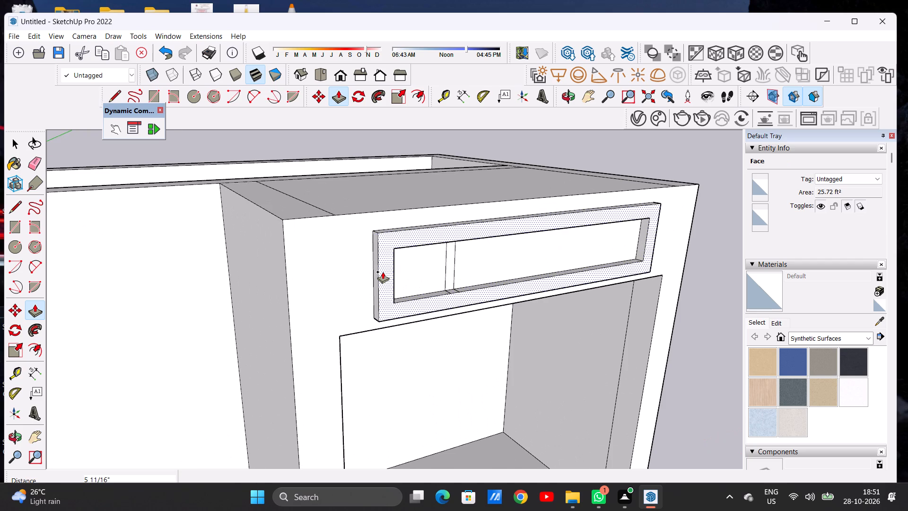
Push/Pull the narrow vertical strip inside the frame forward 5 11/16", flush with the frame's front.
scroll(453, 269, "up", 7)
scroll(453, 269, "down", 1)
left_click(453, 269)
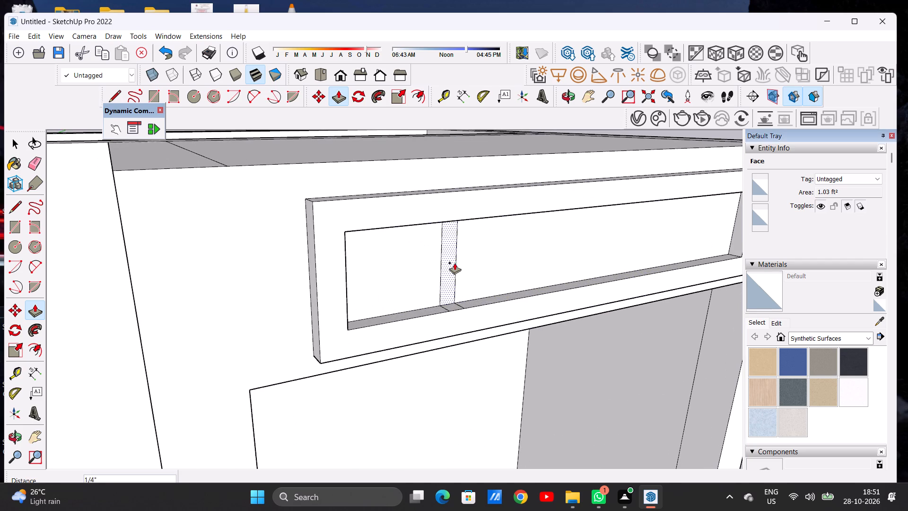
left_click(447, 241)
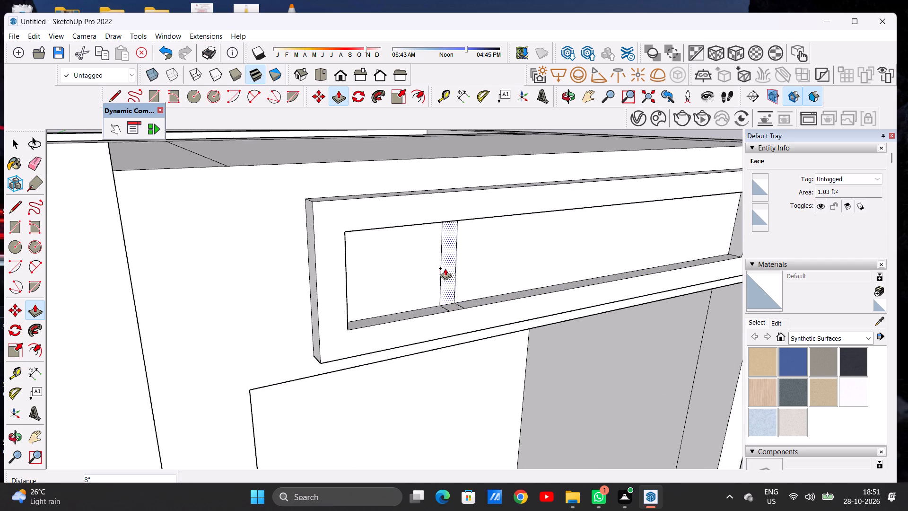
left_click(445, 268)
left_click(447, 315)
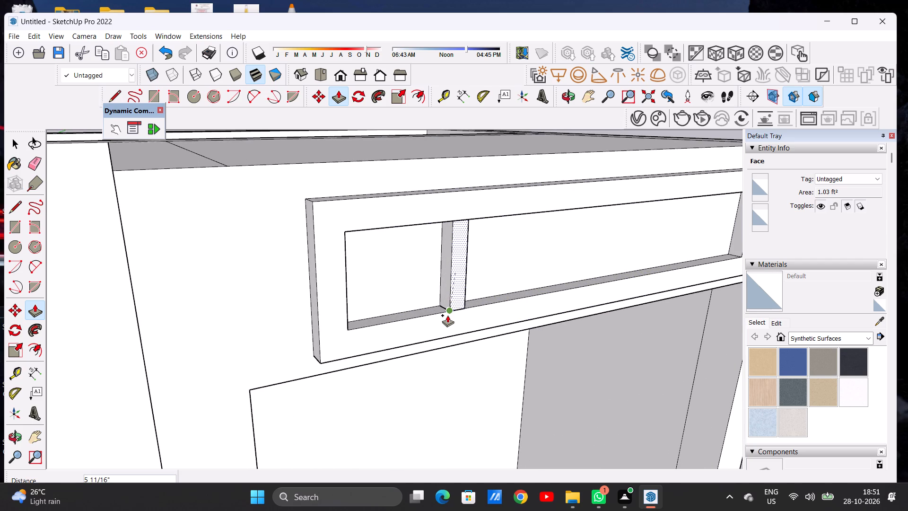
Examine the whole shell from the front and from above, including the framed header and both open compartments.
key("space")
scroll(371, 283, "down", 11)
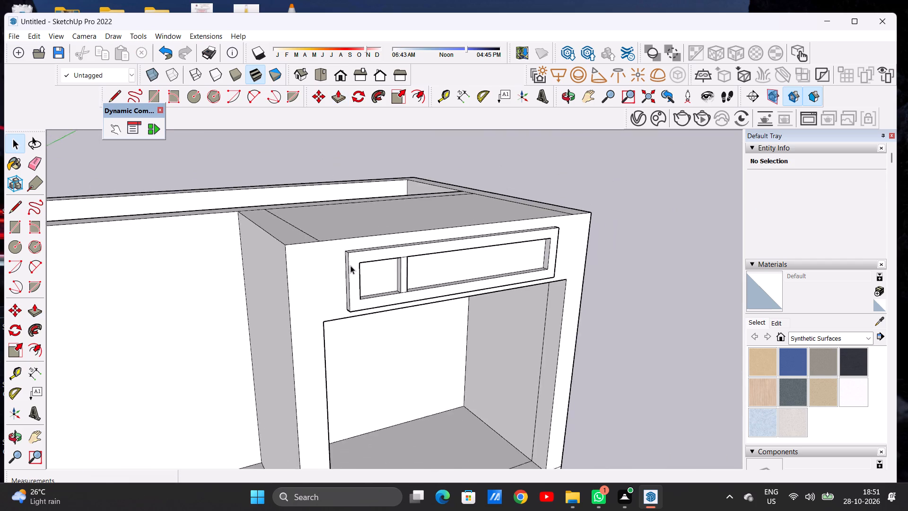
scroll(350, 265, "down", 9)
middle_click_drag(408, 291, 322, 254)
middle_click(315, 245)
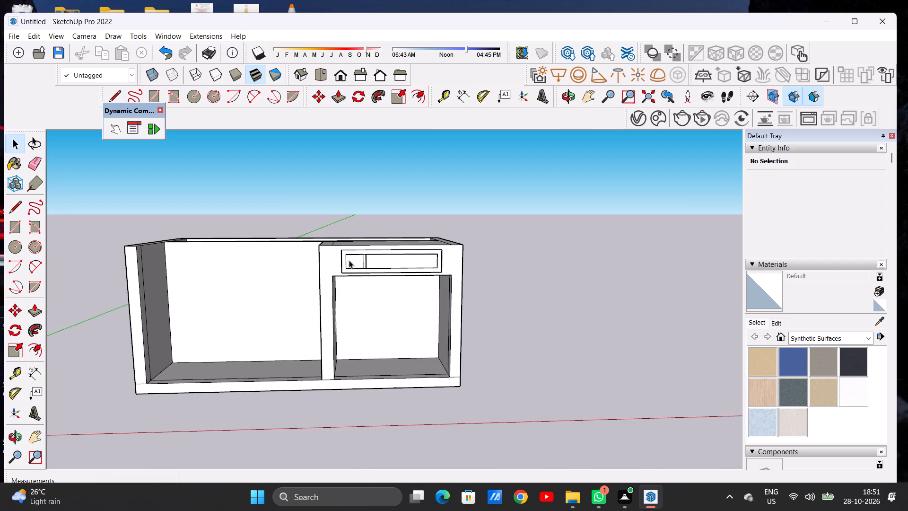
scroll(360, 260, "down", 5)
scroll(360, 315, "up", 6)
middle_click_drag(345, 318, 327, 400)
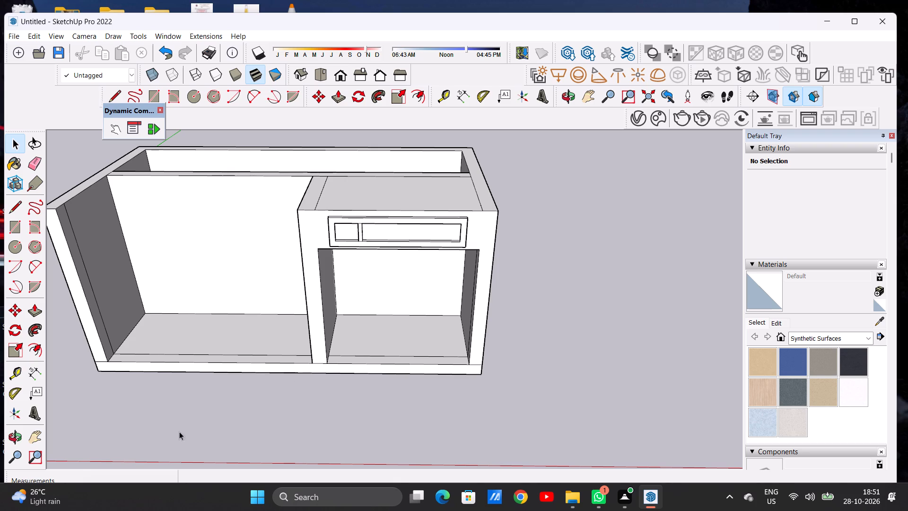
scroll(421, 291, "down", 2)
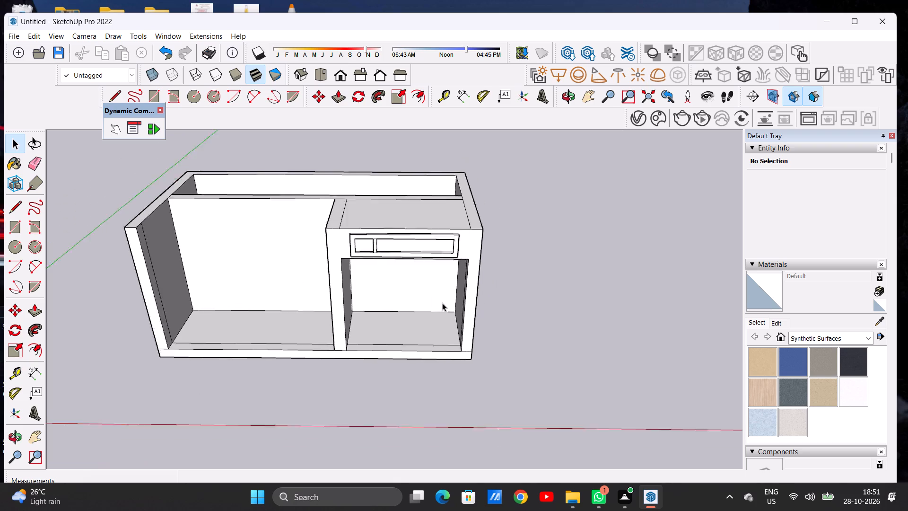
scroll(442, 303, "down", 7)
scroll(398, 317, "up", 4)
scroll(396, 316, "down", 1)
scroll(395, 315, "up", 2)
middle_click_drag(389, 316, 381, 222)
scroll(437, 224, "up", 4)
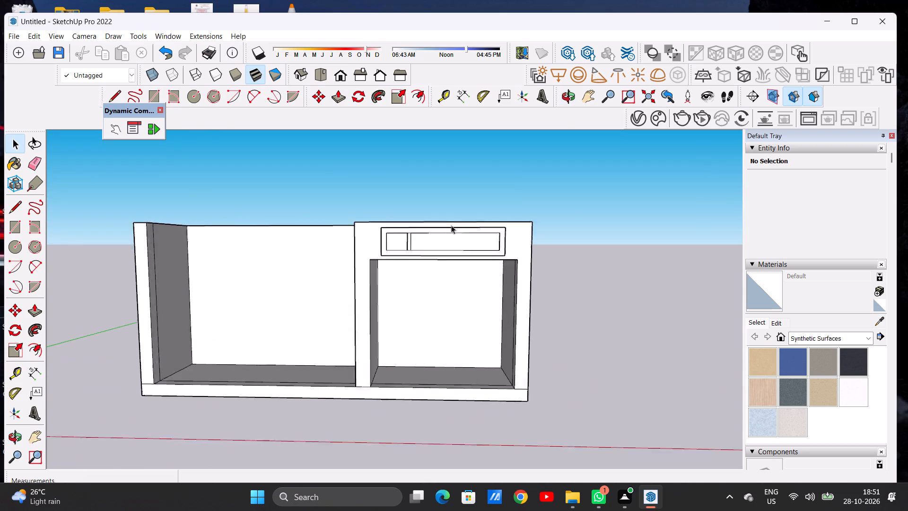
scroll(451, 225, "up", 12)
scroll(440, 254, "down", 7)
scroll(462, 254, "up", 1)
scroll(463, 254, "down", 11)
scroll(471, 341, "up", 3)
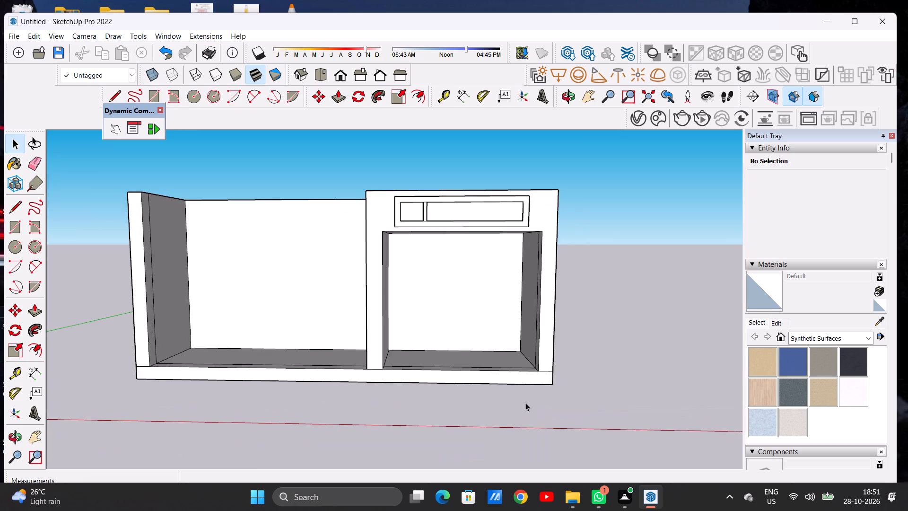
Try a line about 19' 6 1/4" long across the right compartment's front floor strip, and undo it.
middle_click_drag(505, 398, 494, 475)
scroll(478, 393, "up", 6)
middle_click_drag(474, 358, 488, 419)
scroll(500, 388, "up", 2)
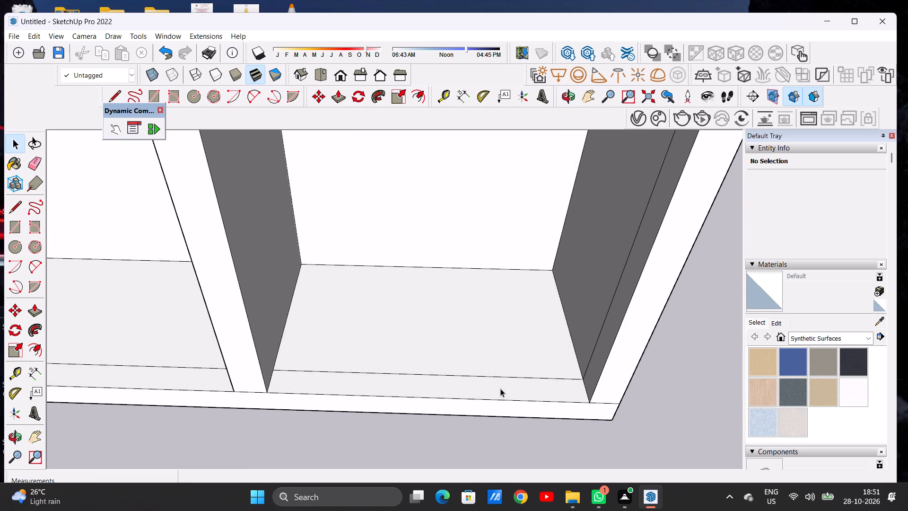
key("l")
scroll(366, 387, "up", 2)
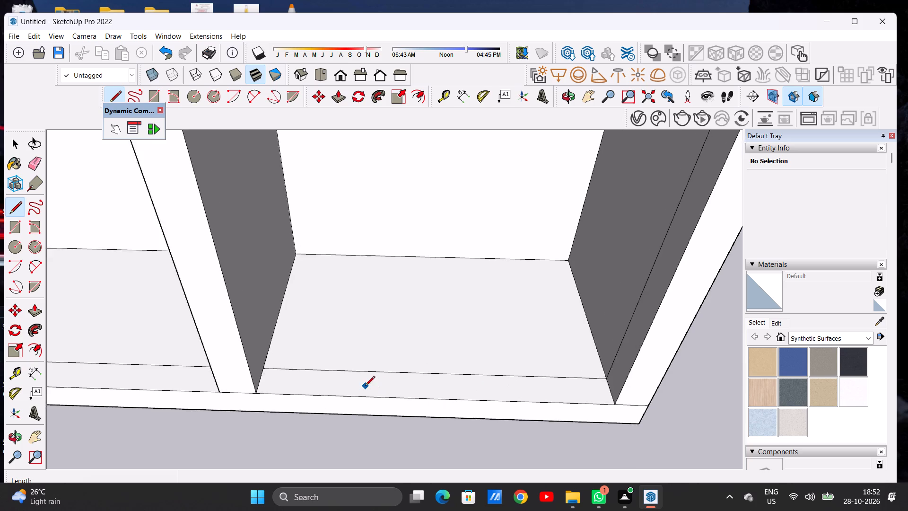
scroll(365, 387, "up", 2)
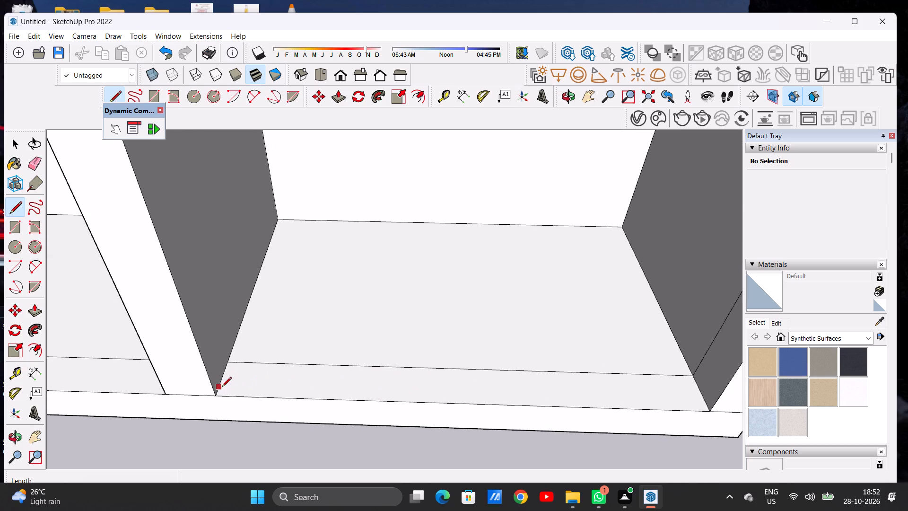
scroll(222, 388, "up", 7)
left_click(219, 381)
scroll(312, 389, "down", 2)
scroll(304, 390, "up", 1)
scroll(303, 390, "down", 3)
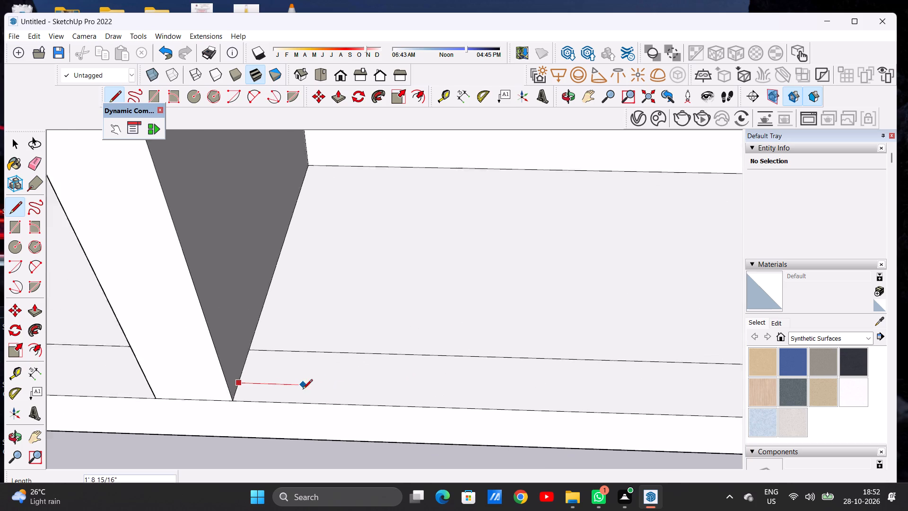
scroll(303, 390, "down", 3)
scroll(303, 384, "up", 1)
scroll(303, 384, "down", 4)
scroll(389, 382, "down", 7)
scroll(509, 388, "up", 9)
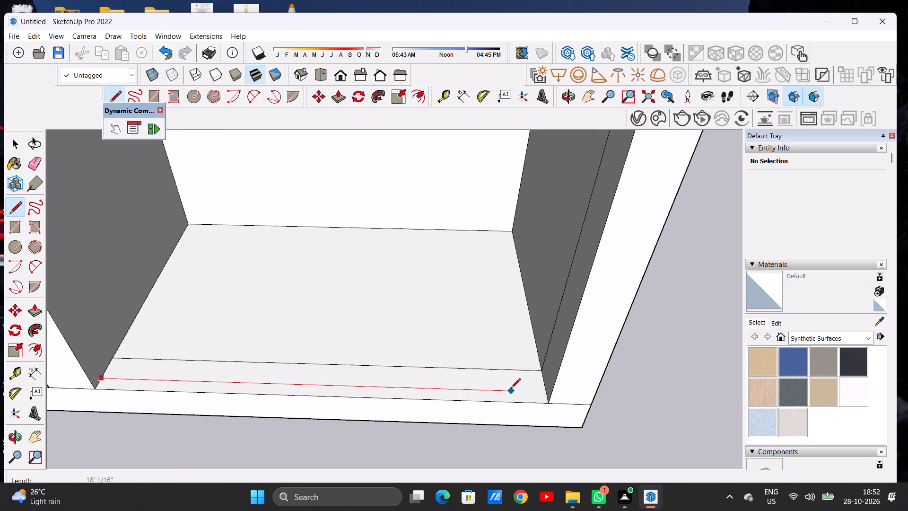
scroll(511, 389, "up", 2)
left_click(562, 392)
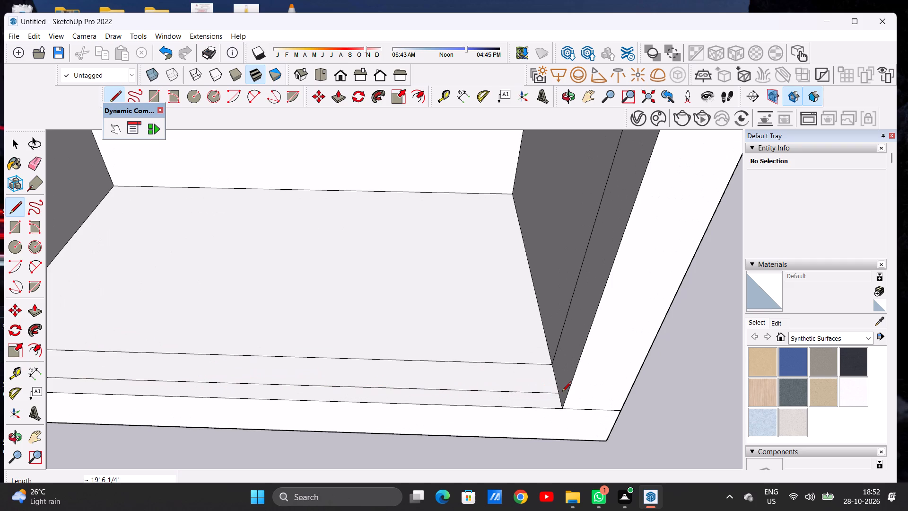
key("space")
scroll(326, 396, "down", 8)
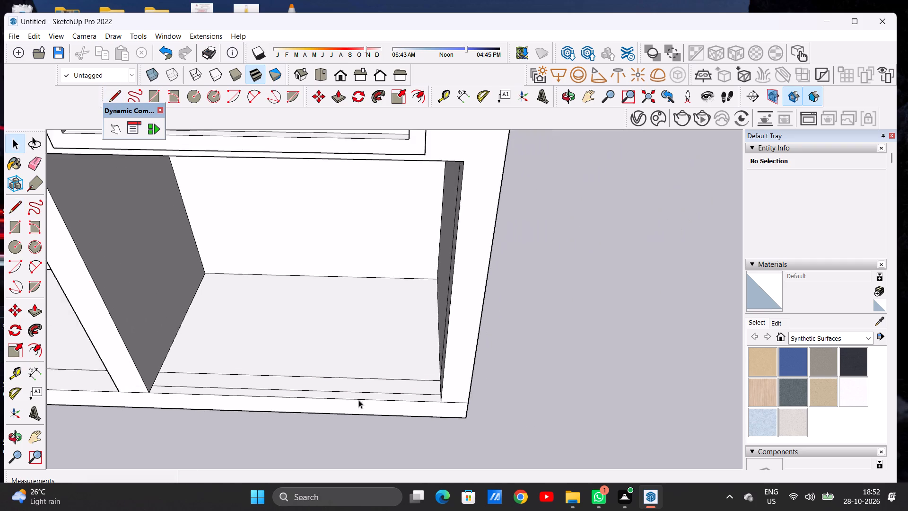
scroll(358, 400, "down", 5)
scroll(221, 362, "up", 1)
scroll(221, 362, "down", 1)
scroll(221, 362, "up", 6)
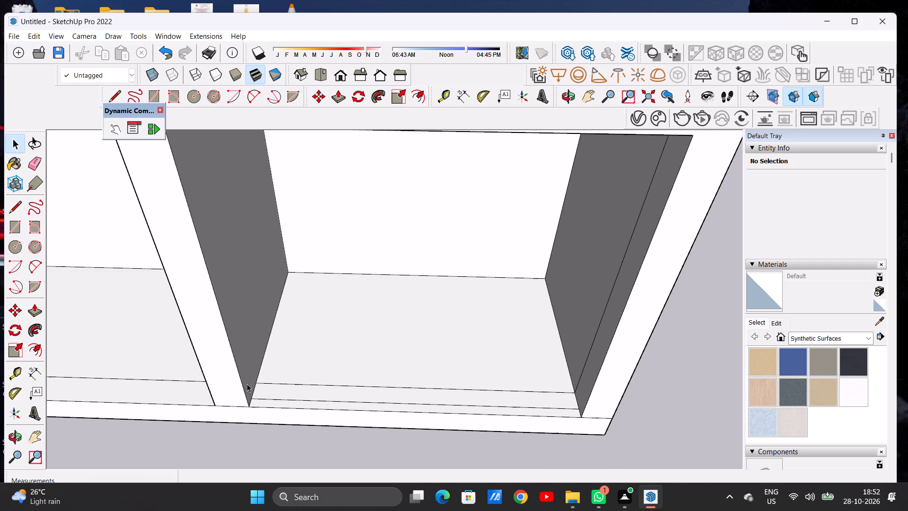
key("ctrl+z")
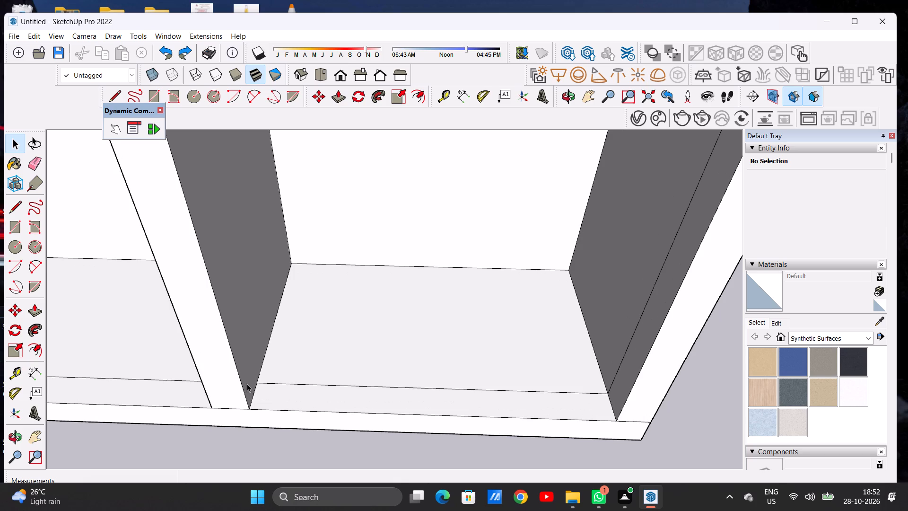
Draw a line from side wall to side wall along the middle of the right compartment's front floor strip, parallel to the front edge.
key("l")
scroll(249, 384, "up", 3)
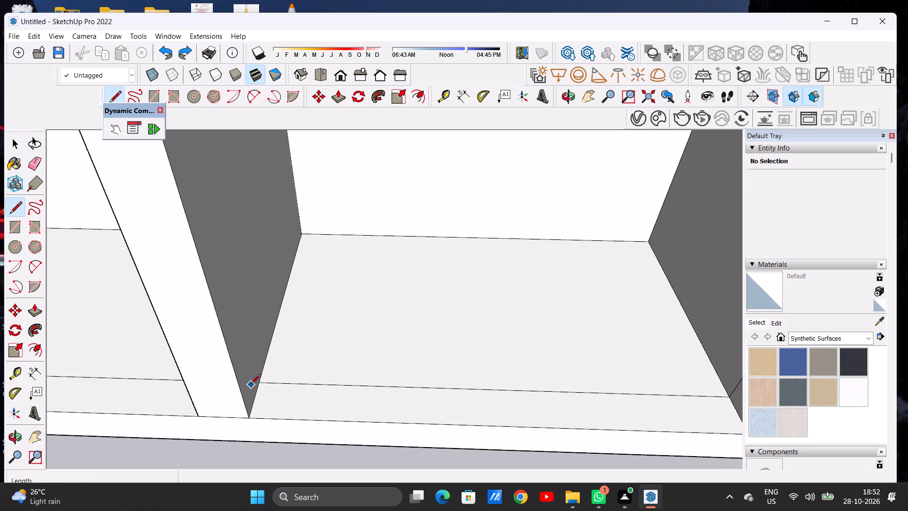
scroll(251, 385, "up", 5)
left_click(243, 403)
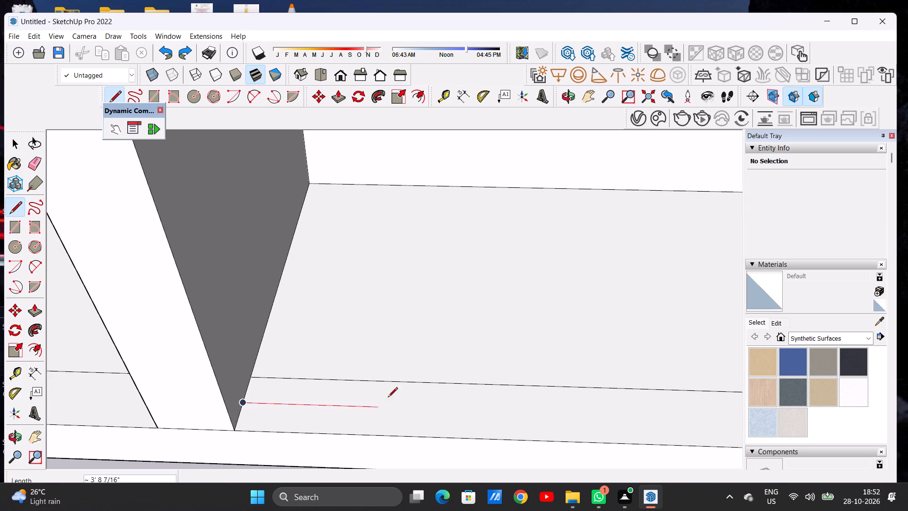
scroll(292, 405, "down", 3)
scroll(292, 405, "up", 1)
scroll(292, 405, "down", 14)
scroll(436, 402, "down", 1)
scroll(436, 402, "up", 11)
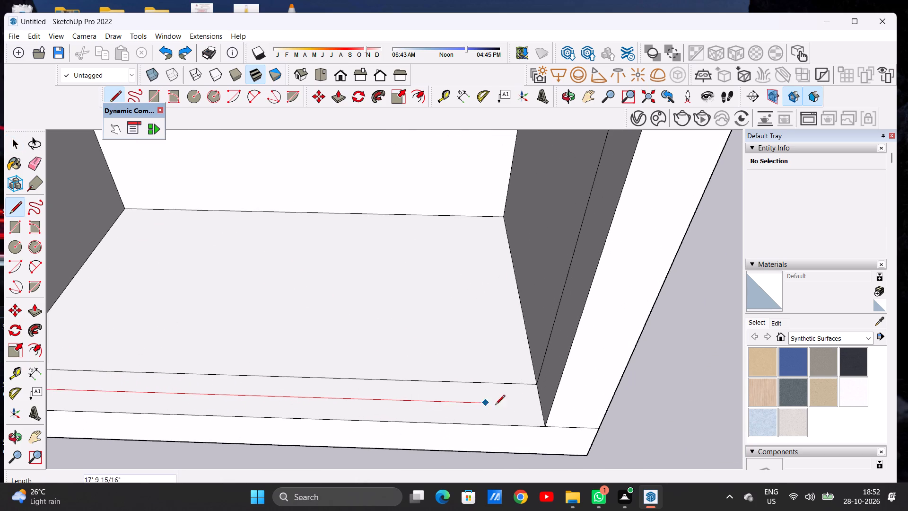
left_click(544, 403)
key("space")
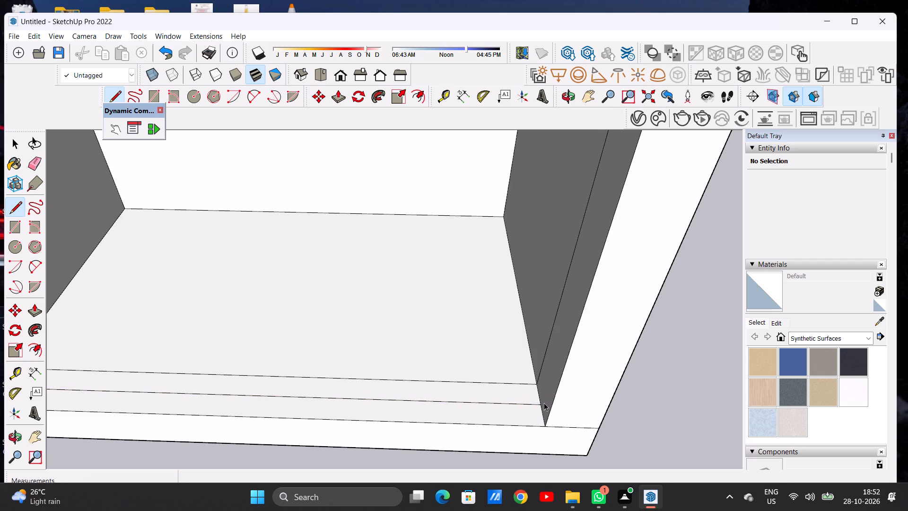
Push/Pull the rear half of the right compartment's split floor strip up about 6 11/16" to form a low curb.
scroll(449, 422, "down", 13)
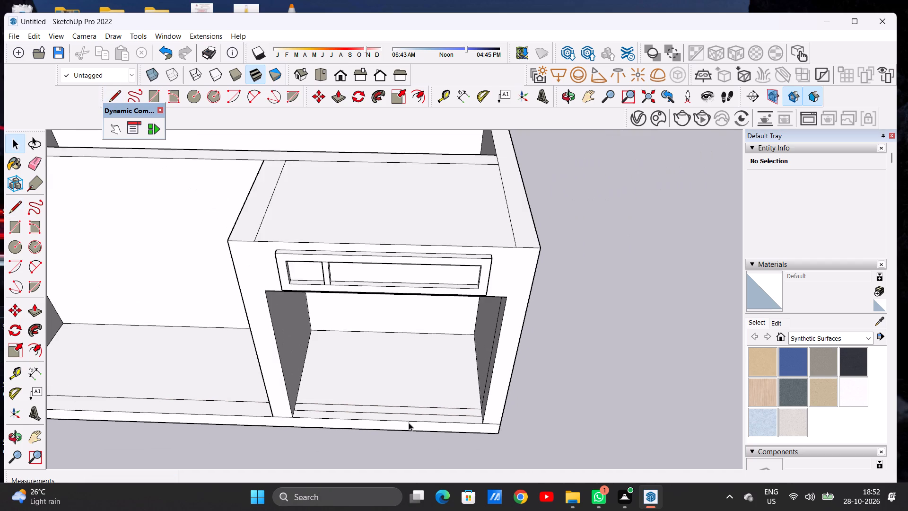
scroll(320, 415, "up", 1)
scroll(320, 415, "down", 1)
scroll(320, 415, "up", 4)
middle_click_drag(346, 416, 359, 398)
scroll(360, 398, "up", 1)
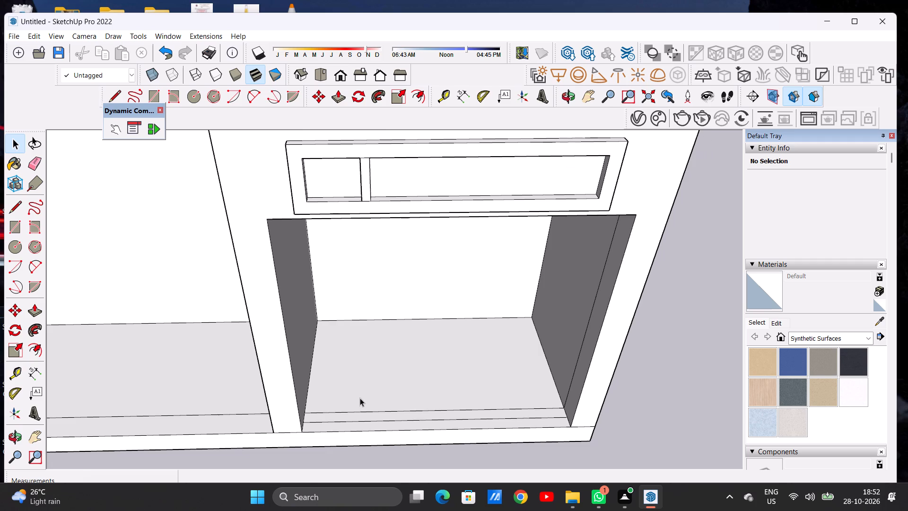
key("p")
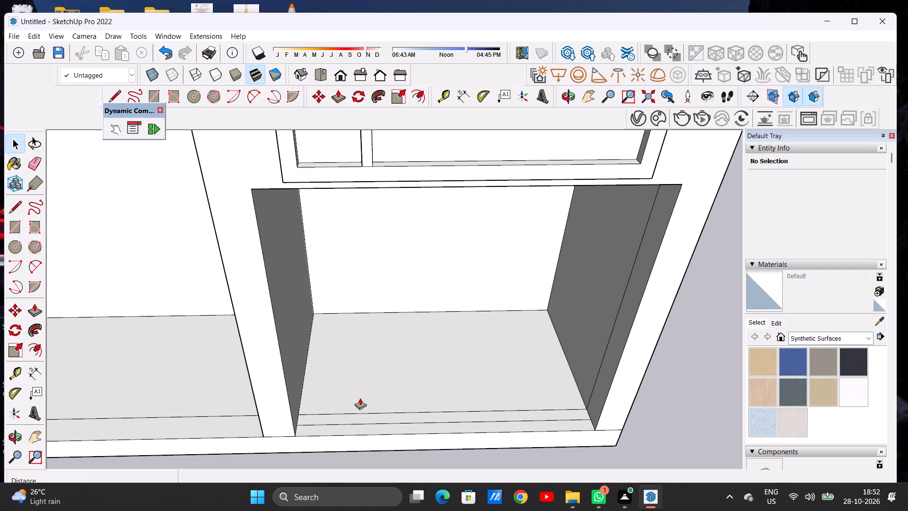
key("space")
scroll(532, 418, "up", 8)
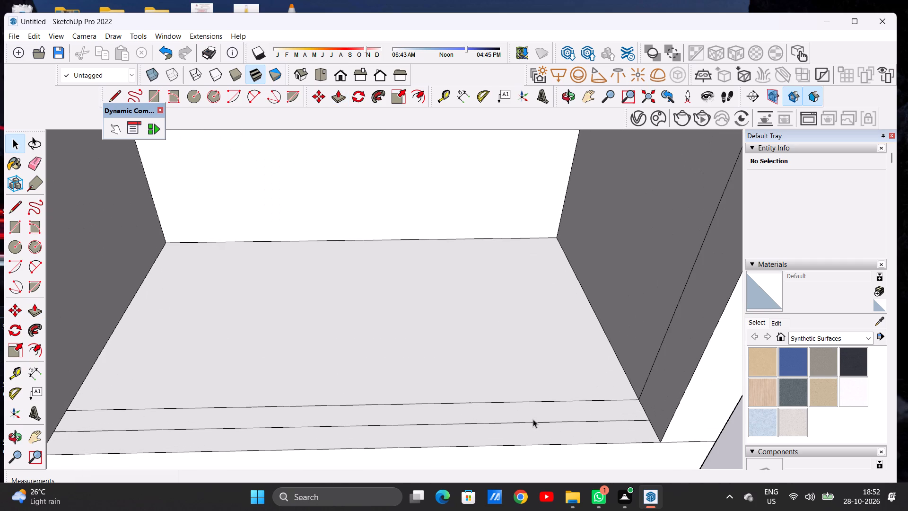
key("p")
scroll(631, 409, "up", 1)
scroll(631, 409, "down", 1)
scroll(631, 409, "up", 3)
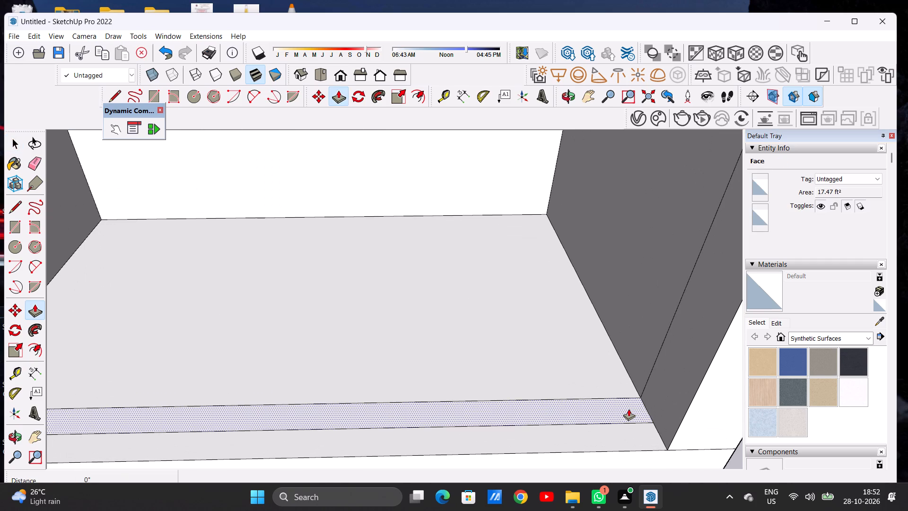
left_click(629, 409)
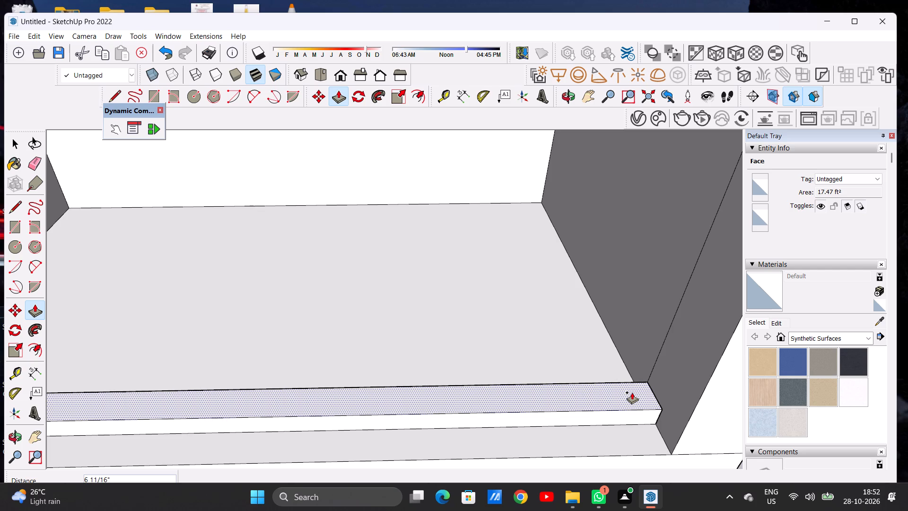
left_click(632, 392)
key("space")
Draw a short line across the curb's top near the partition wall, marking off a small end face.
scroll(590, 451, "down", 4)
scroll(589, 451, "up", 1)
scroll(589, 451, "down", 3)
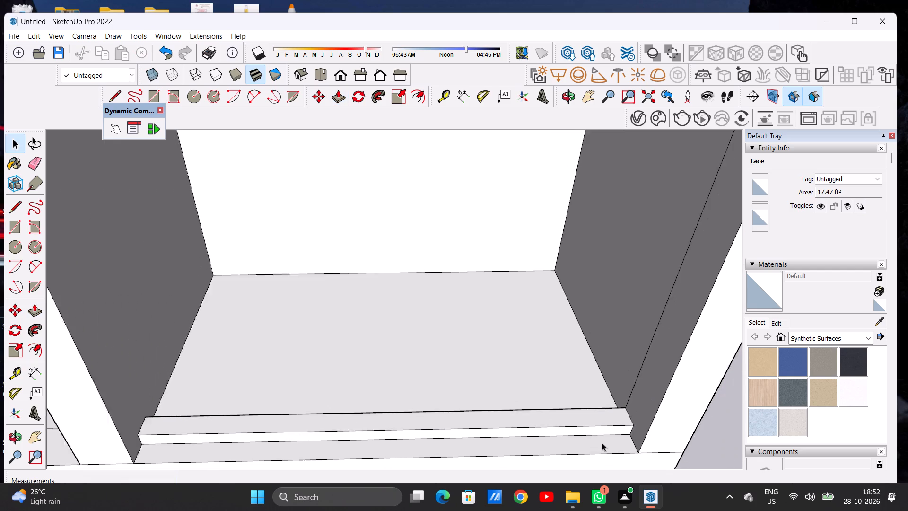
scroll(602, 443, "down", 10)
middle_click_drag(515, 426, 332, 394)
scroll(366, 415, "up", 2)
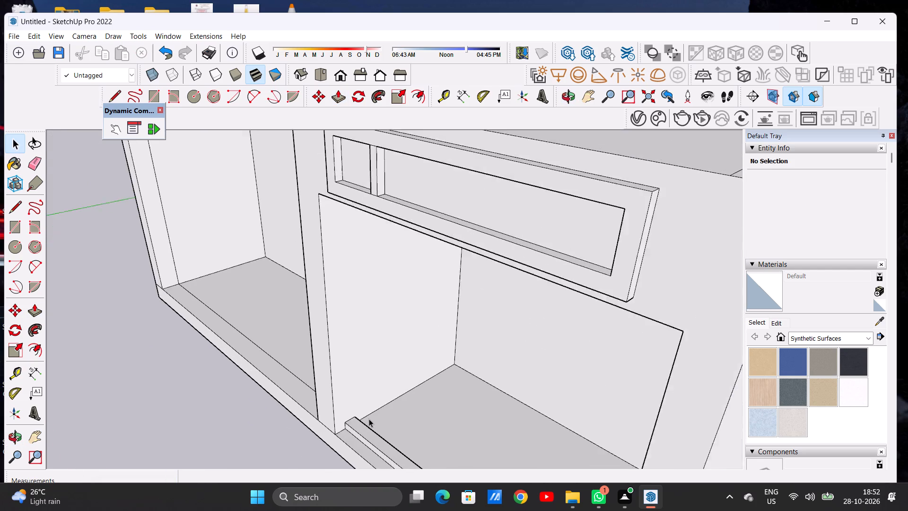
scroll(369, 419, "up", 5)
key("l")
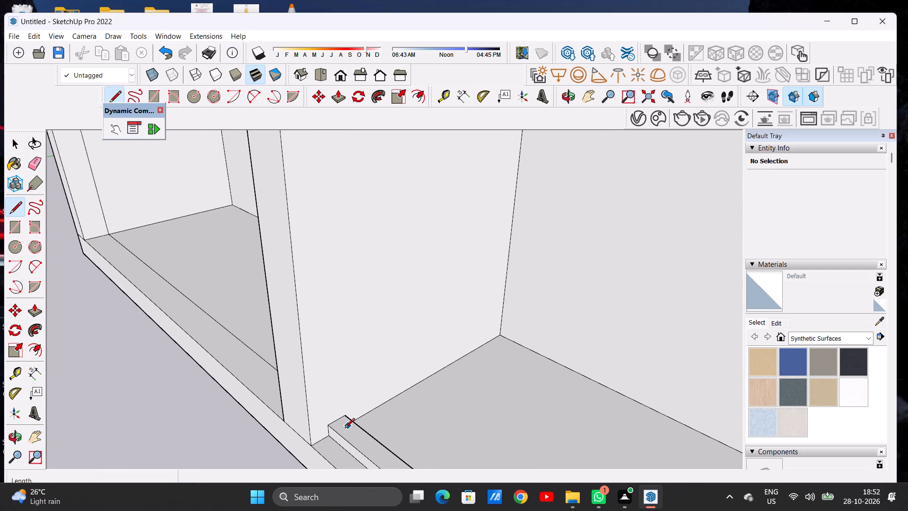
scroll(345, 429, "up", 7)
scroll(345, 429, "down", 1)
scroll(345, 429, "up", 1)
left_click(337, 446)
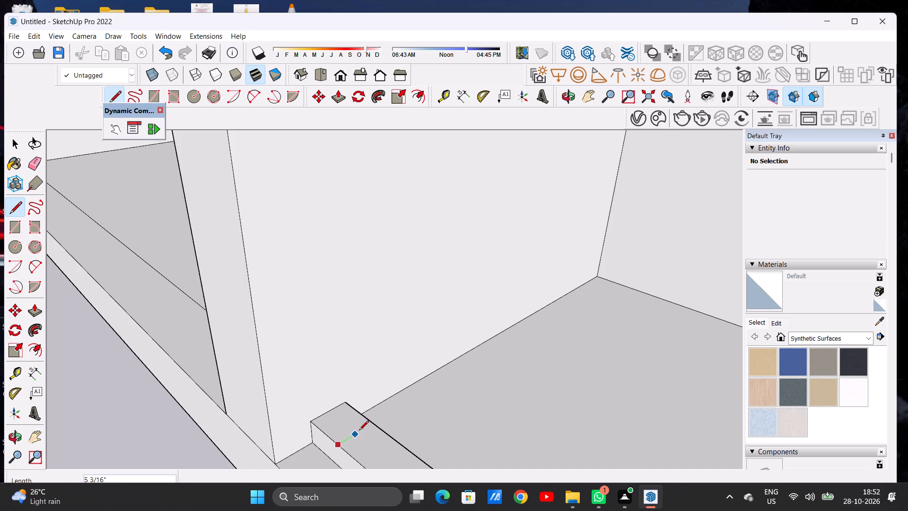
left_click(368, 424)
key("space")
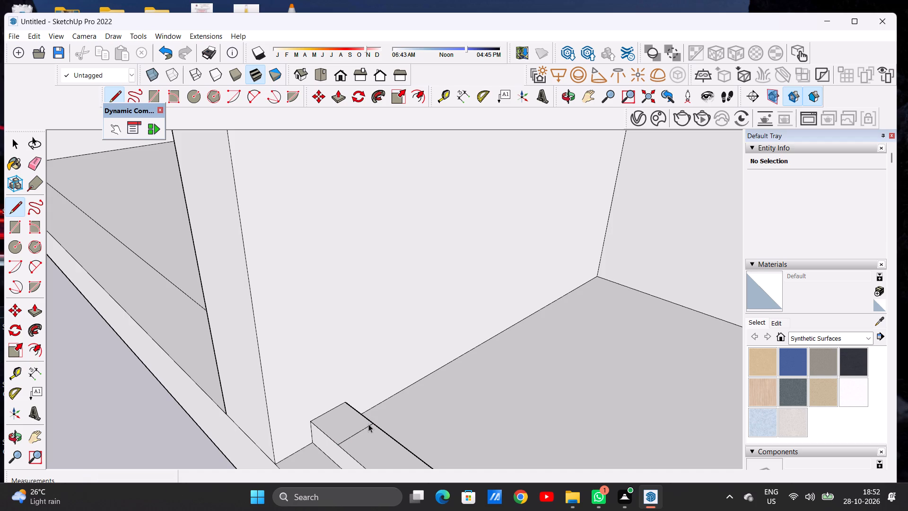
Push/Pull the small face at the curb's partition end up about 14' 2 7/16" to form a vertical post.
type("P")
left_click(330, 424)
scroll(348, 409, "down", 3)
scroll(349, 412, "up", 1)
scroll(349, 413, "down", 9)
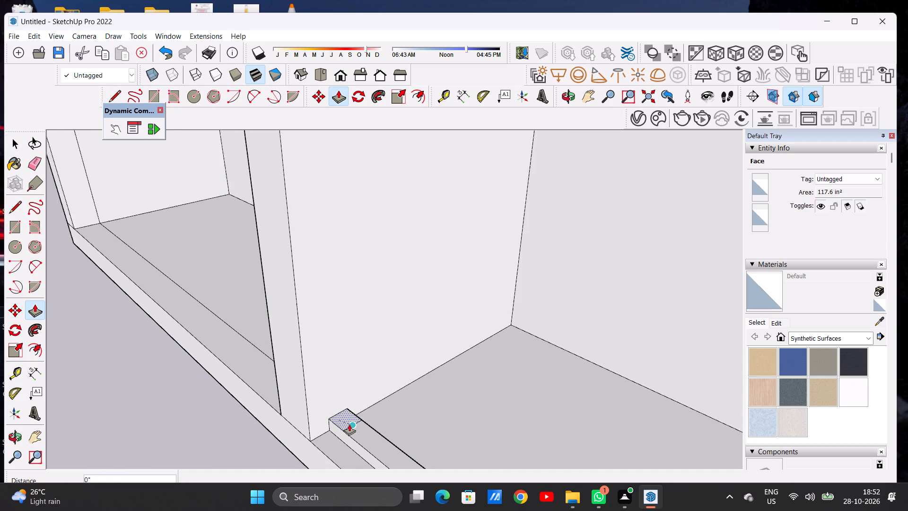
scroll(349, 424, "down", 6)
scroll(345, 331, "up", 5)
scroll(351, 395, "down", 4)
middle_click_drag(348, 403, 384, 358)
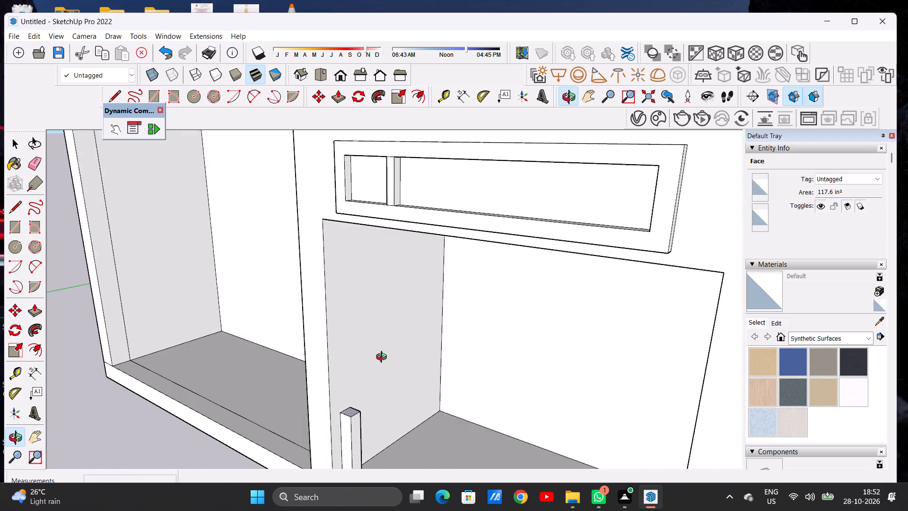
middle_click_drag(384, 358, 382, 352)
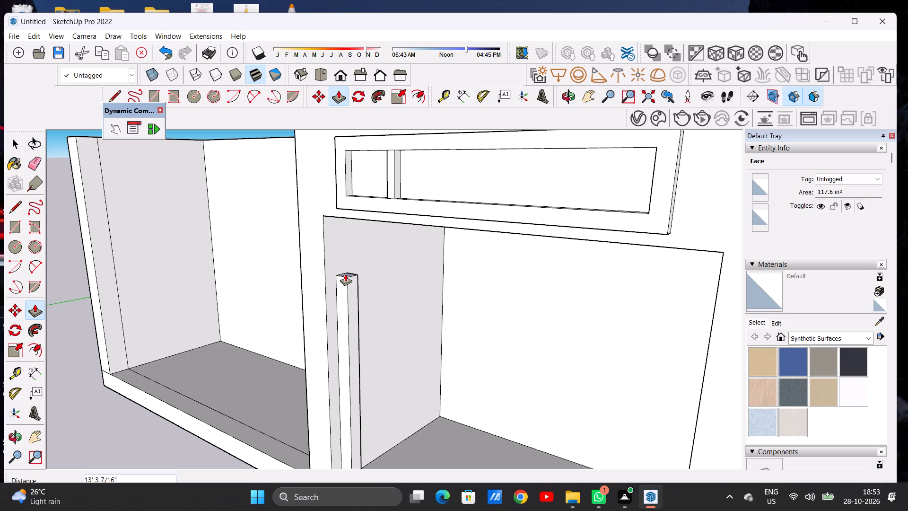
left_click(340, 260)
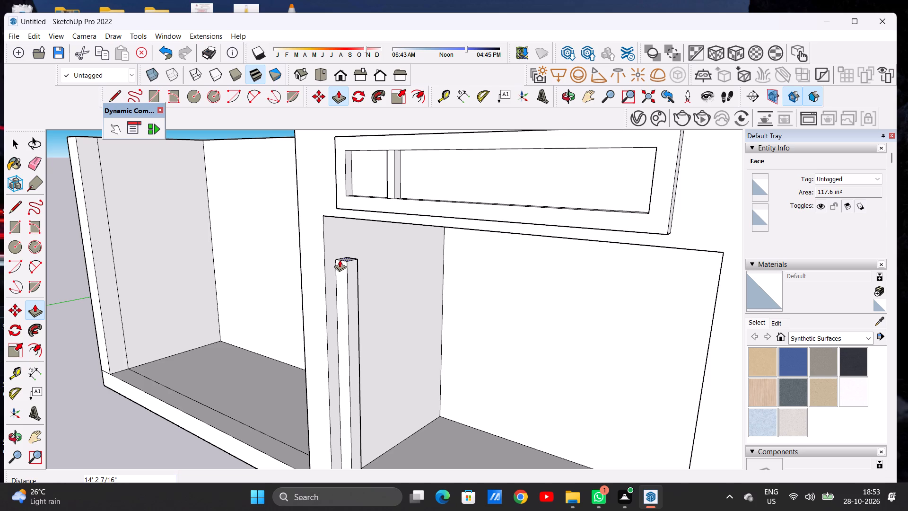
Draw a line about 10 3/4" long across the curb's top near the outer side wall, marking off a small end face.
key("space")
scroll(357, 326, "down", 5)
scroll(357, 326, "up", 1)
scroll(357, 326, "down", 7)
middle_click_drag(349, 331, 497, 315)
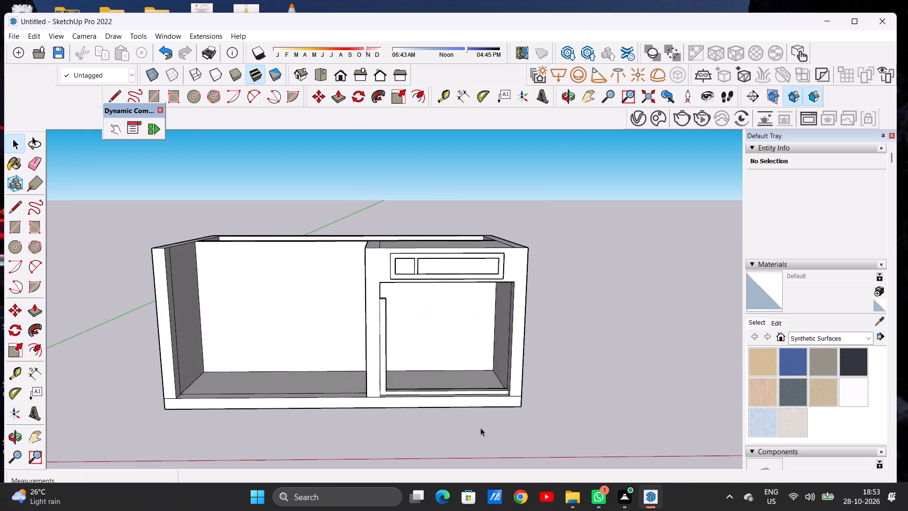
scroll(480, 429, "up", 6)
middle_click_drag(463, 393, 469, 452)
scroll(509, 384, "up", 6)
middle_click_drag(502, 360, 496, 378)
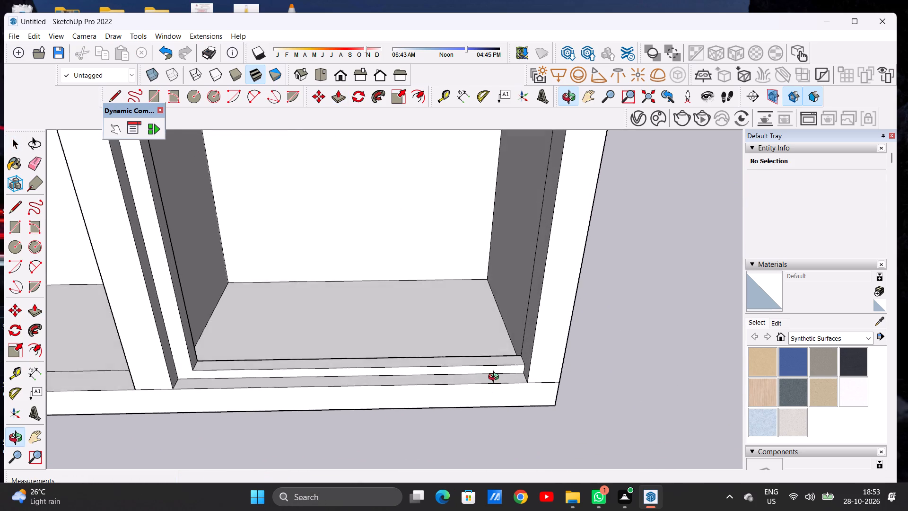
middle_click_drag(496, 378, 495, 408)
scroll(504, 384, "up", 5)
key("l")
scroll(509, 368, "up", 5)
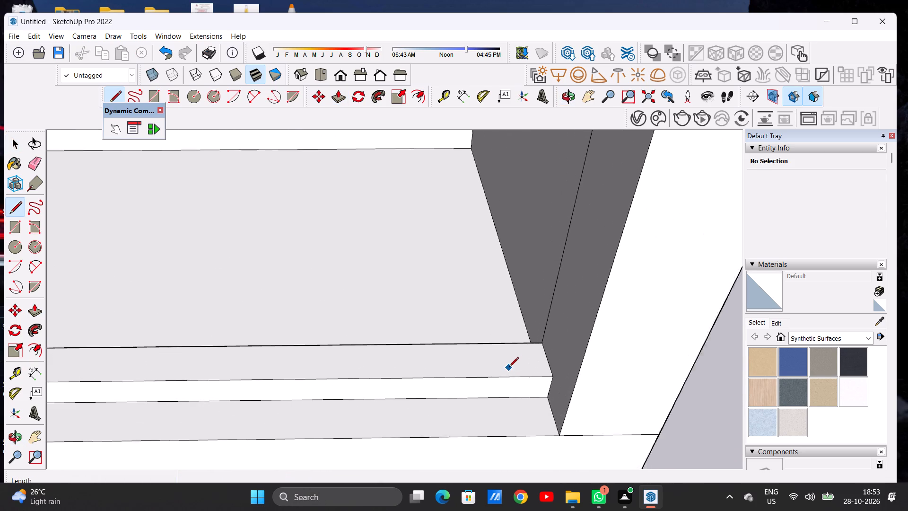
scroll(509, 368, "up", 3)
left_click(501, 337)
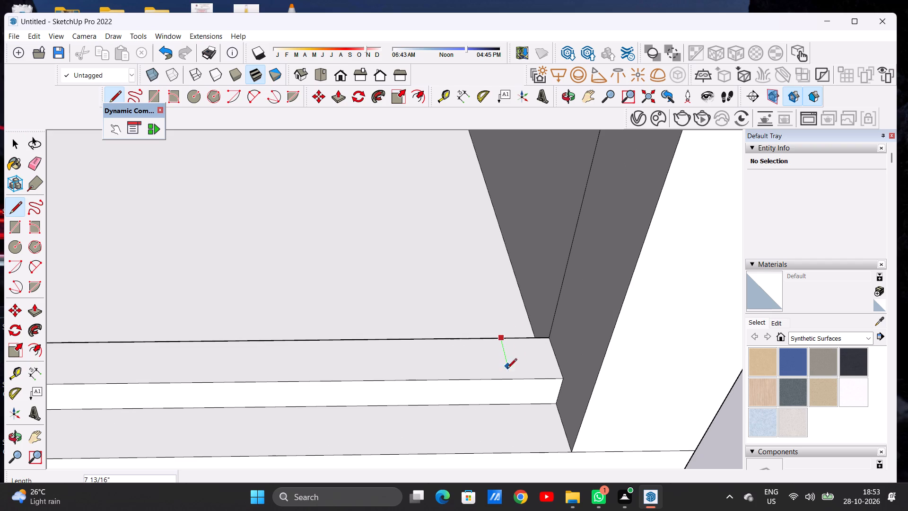
left_click(512, 380)
key("space")
Push/Pull the small face at the curb's outer end up about 14' 2 7/16", level with the partition-side post's top.
key("p")
left_click(524, 362)
scroll(512, 340, "down", 13)
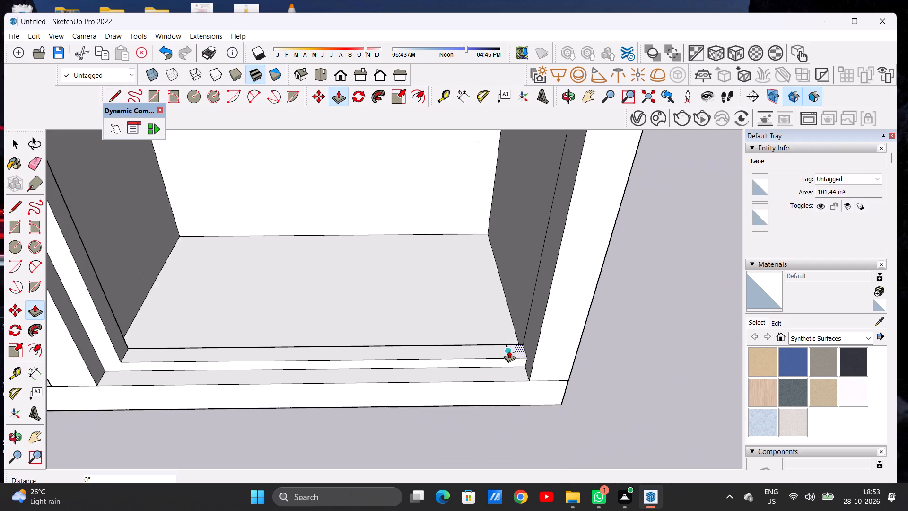
scroll(509, 351, "down", 3)
scroll(530, 193, "down", 1)
scroll(530, 197, "up", 1)
scroll(529, 200, "down", 3)
scroll(529, 202, "up", 1)
scroll(529, 203, "down", 2)
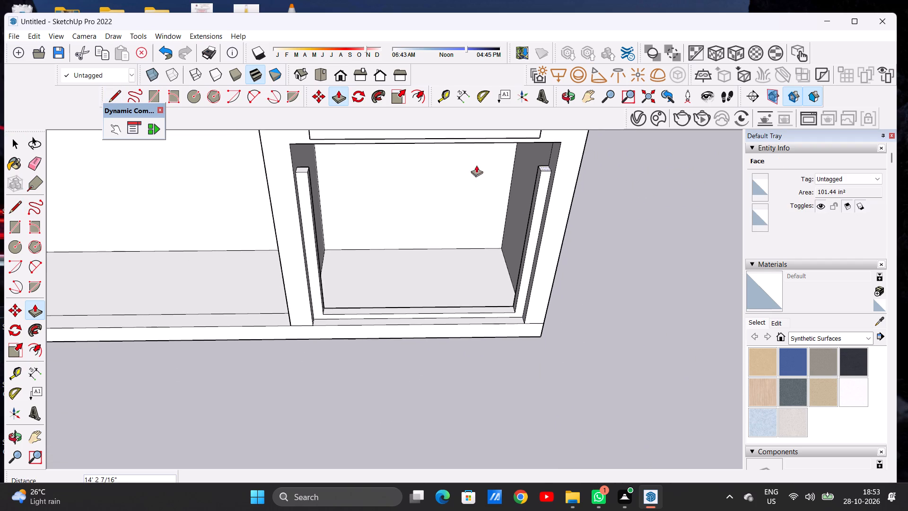
left_click(307, 176)
key("space")
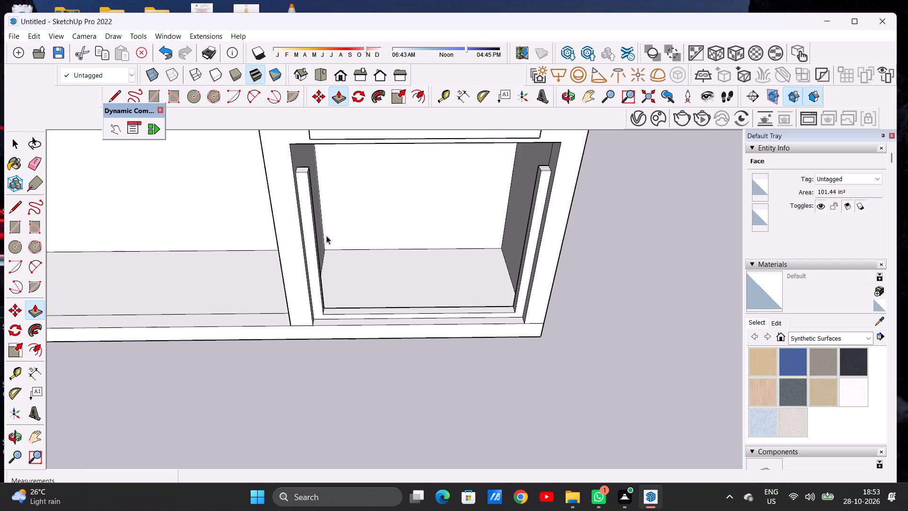
Push/Pull the inner face of the partition-side post back about 4 5/16" toward the partition to thin the post.
scroll(334, 256, "down", 7)
middle_click_drag(358, 316, 355, 187)
scroll(360, 242, "up", 5)
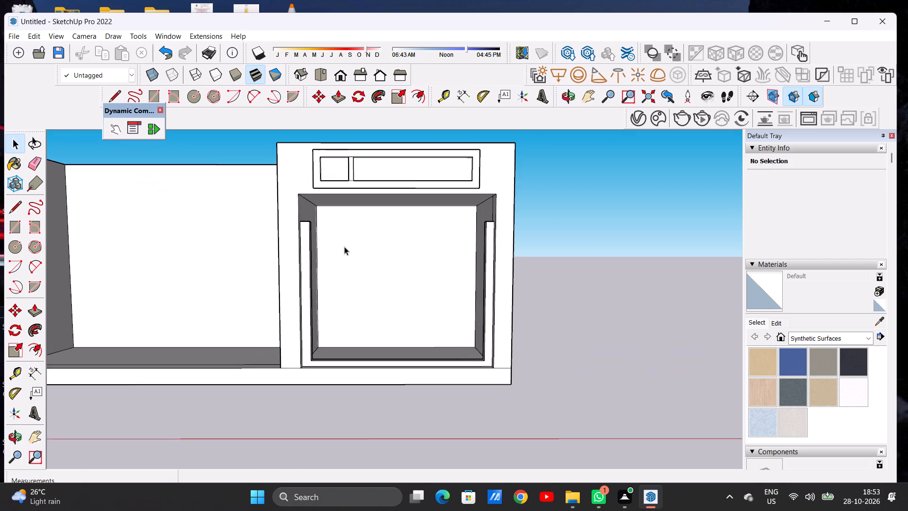
scroll(344, 247, "up", 4)
middle_click_drag(341, 247, 281, 273)
key("p")
scroll(281, 238, "up", 2)
scroll(280, 237, "down", 1)
scroll(280, 237, "up", 6)
scroll(271, 246, "down", 1)
scroll(270, 248, "up", 1)
left_click(274, 248)
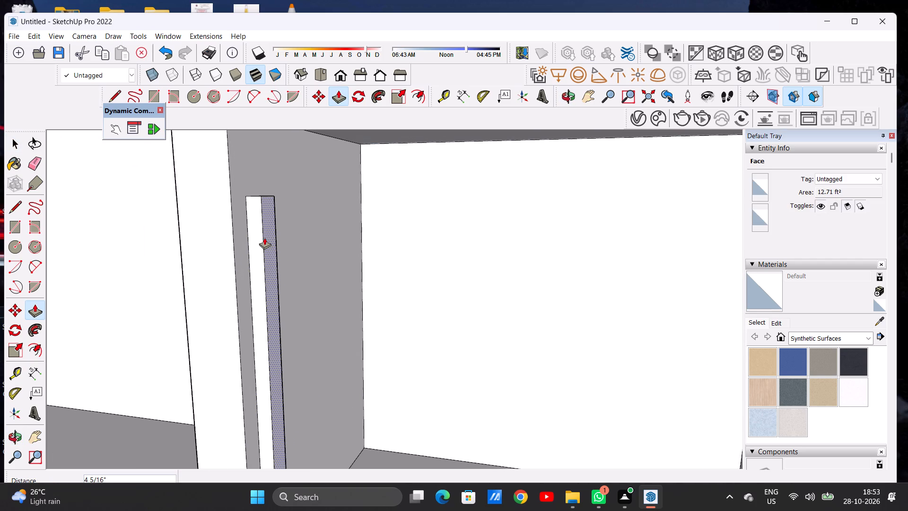
left_click(264, 238)
Push/Pull the inner face of the outer side-wall post slightly toward the side wall to thin the post.
scroll(285, 281, "down", 2)
scroll(287, 282, "up", 1)
scroll(287, 282, "down", 2)
scroll(288, 282, "up", 1)
scroll(288, 282, "down", 8)
middle_click_drag(293, 293, 433, 278)
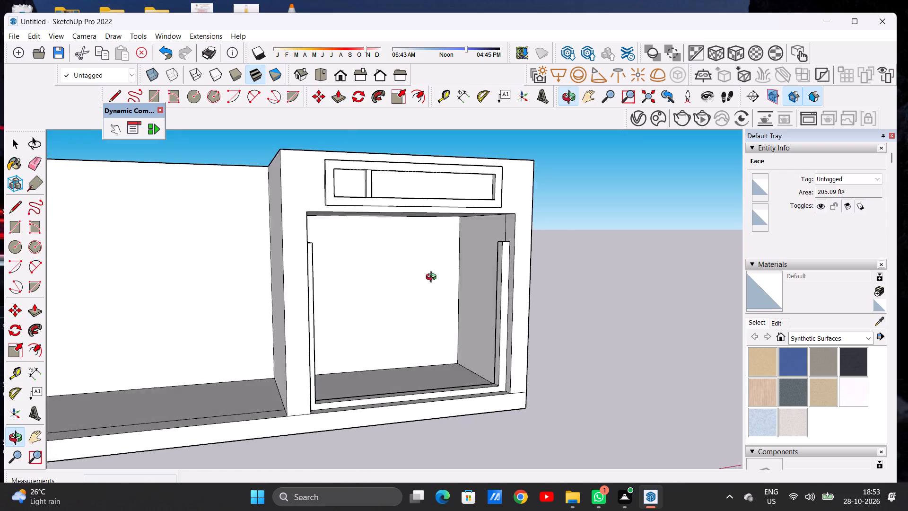
middle_click_drag(433, 278, 508, 279)
scroll(493, 269, "up", 10)
scroll(495, 259, "down", 3)
left_click(495, 259)
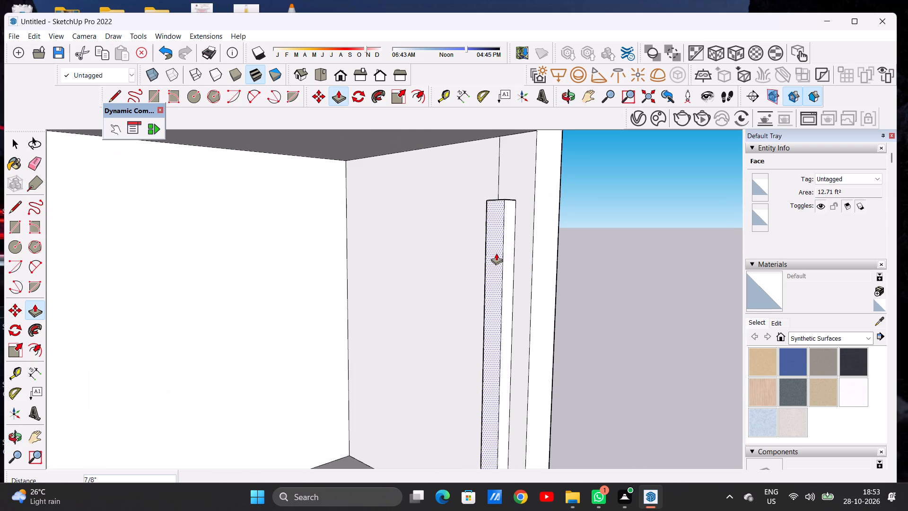
left_click(498, 249)
key("space")
Draw a line about 10 3/4" long across the partition-side post's inner face near its top, marking off a small upper face.
scroll(394, 307, "down", 10)
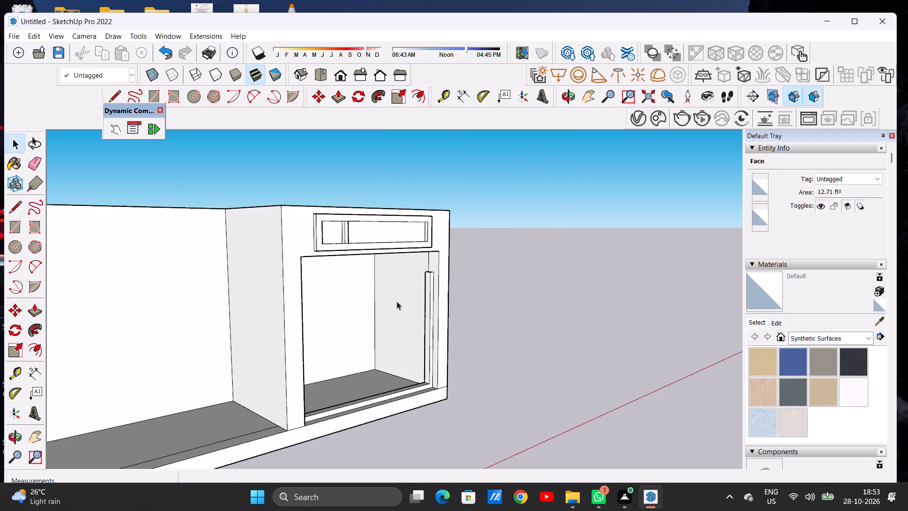
middle_click_drag(395, 307, 252, 321)
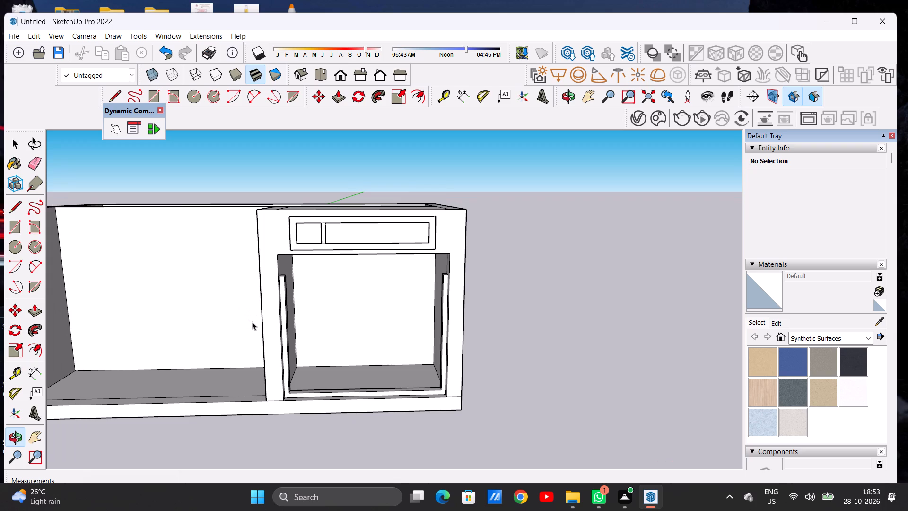
scroll(252, 322, "down", 3)
middle_click_drag(323, 307, 232, 299)
scroll(331, 287, "up", 7)
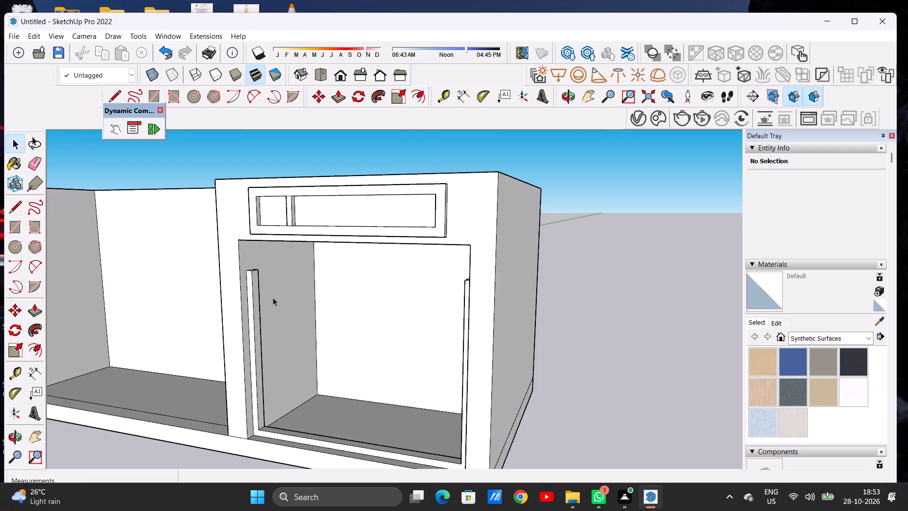
scroll(273, 298, "up", 7)
key("l")
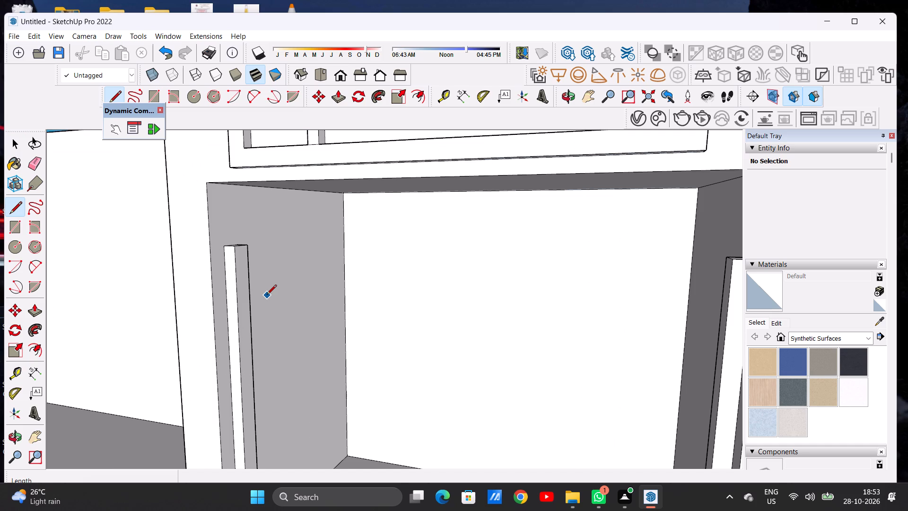
scroll(267, 295, "up", 4)
middle_click_drag(244, 288, 159, 302)
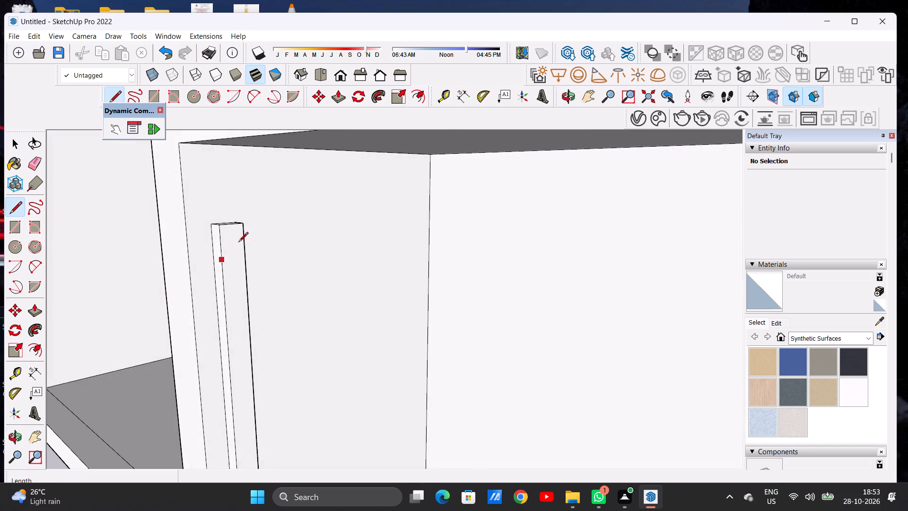
scroll(242, 228, "up", 9)
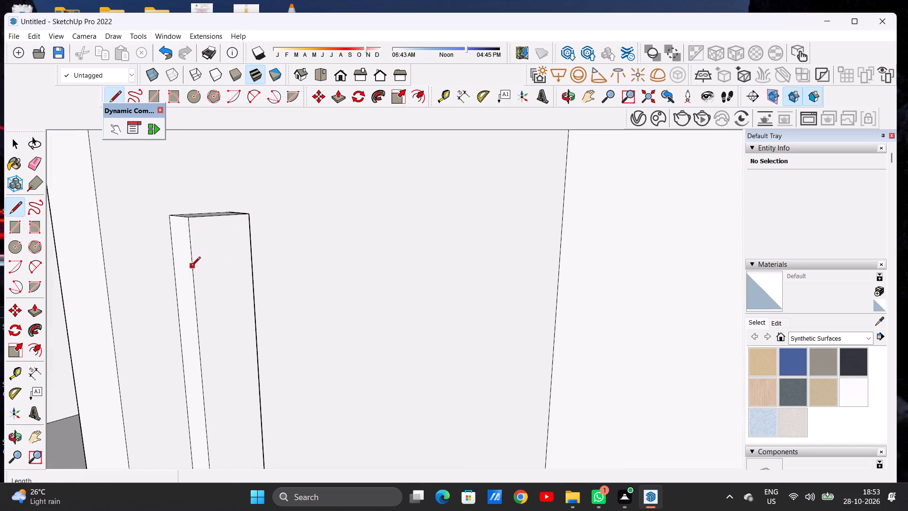
left_click(191, 269)
left_click(249, 257)
key("space")
Push/Pull the small upper face about 18' 4 7/8" across the opening to meet the opposite post, forming a top rail.
type("P")
left_click(223, 246)
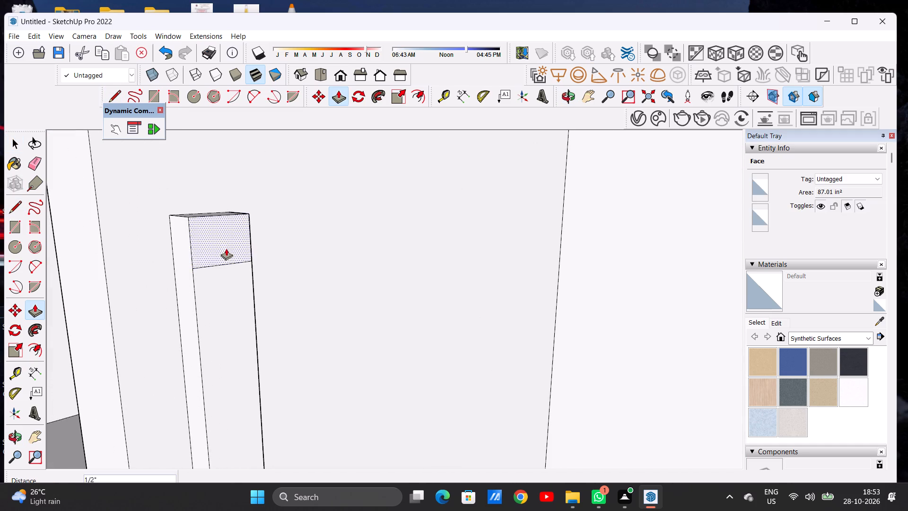
scroll(333, 282, "down", 20)
scroll(333, 282, "down", 3)
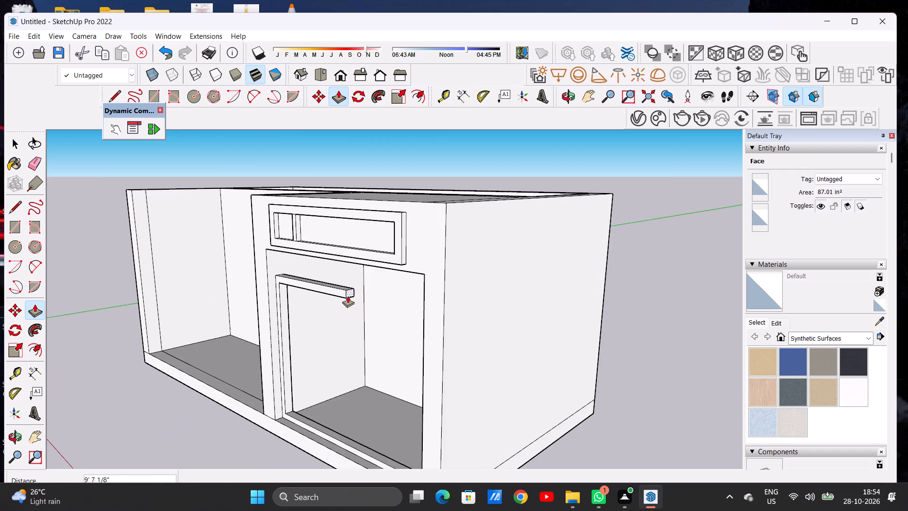
middle_click_drag(348, 296, 436, 282)
scroll(435, 312, "down", 4)
scroll(455, 298, "up", 5)
middle_click_drag(456, 300, 501, 300)
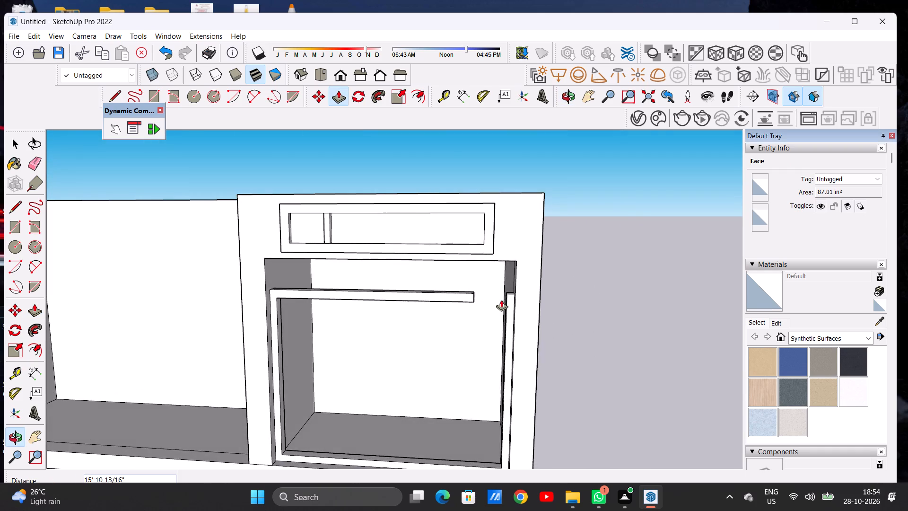
scroll(501, 300, "up", 8)
scroll(503, 297, "down", 1)
scroll(504, 296, "up", 1)
scroll(505, 295, "down", 1)
scroll(505, 295, "up", 14)
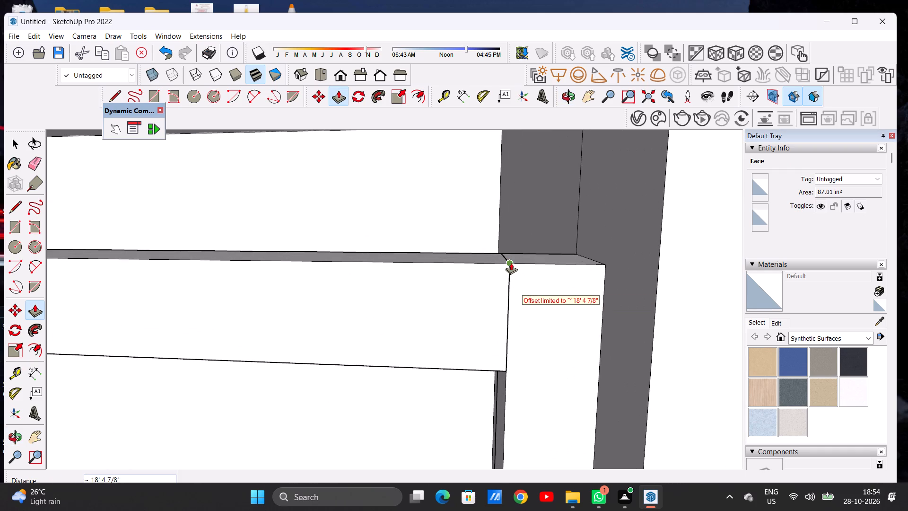
left_click(509, 264)
key("space")
Draw three short lines about 10 3/4" long across the curb's top near its middle, marking off two small adjacent faces.
scroll(498, 402, "down", 4)
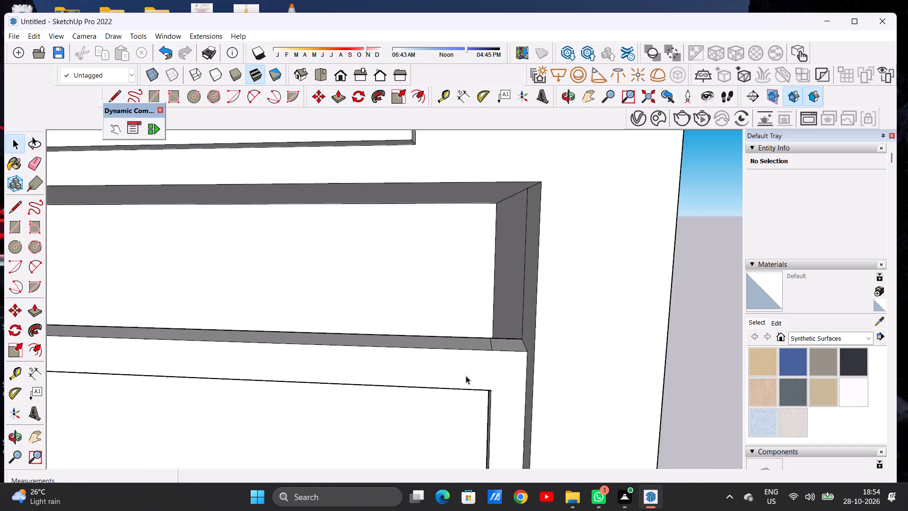
middle_click_drag(410, 399, 469, 426)
scroll(475, 396, "down", 4)
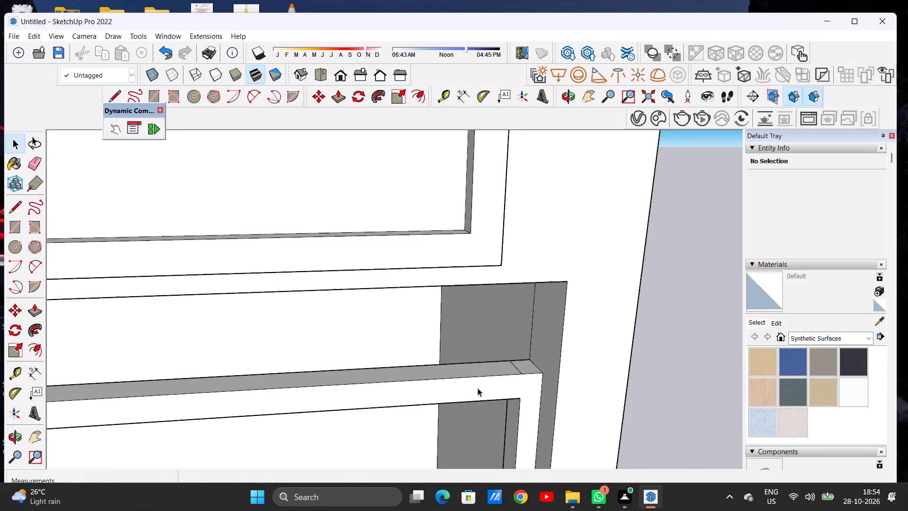
scroll(478, 388, "down", 4)
scroll(475, 382, "up", 2)
scroll(475, 382, "down", 20)
scroll(475, 382, "down", 3)
middle_click_drag(434, 389, 383, 331)
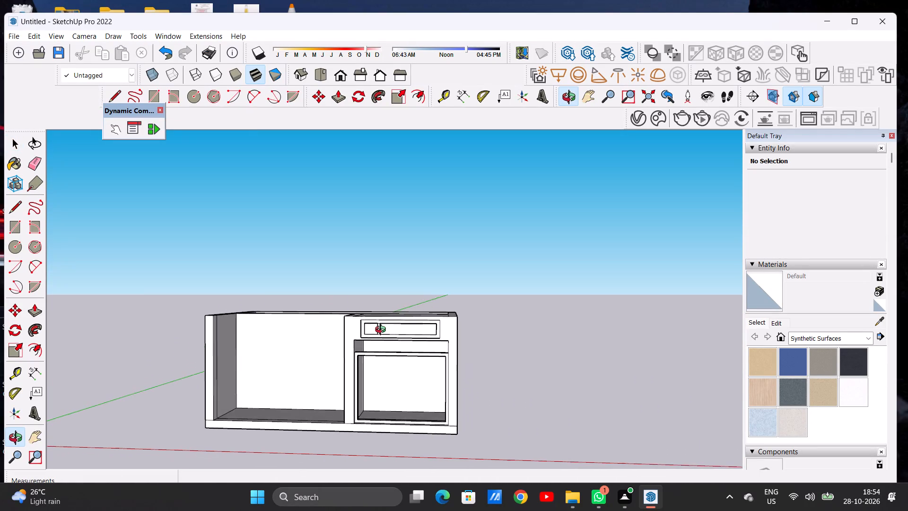
middle_click_drag(383, 331, 383, 329)
scroll(389, 432, "up", 7)
scroll(403, 373, "down", 3)
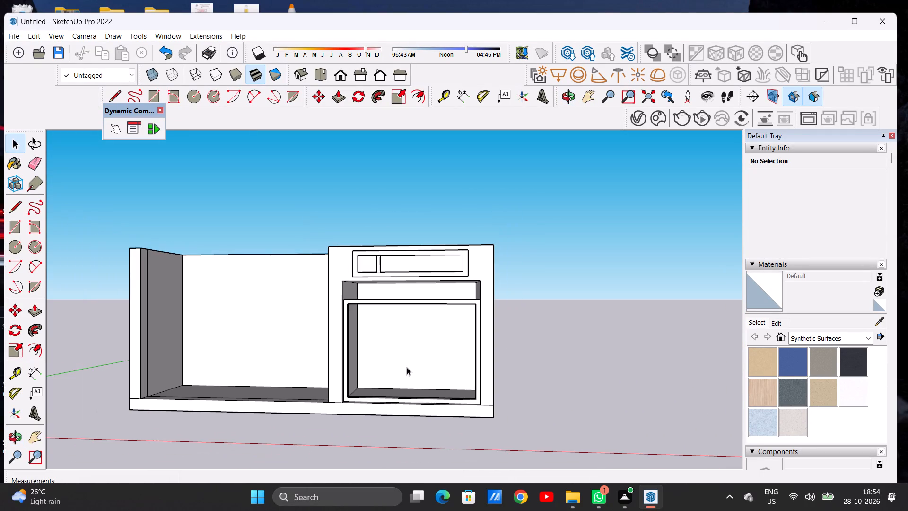
middle_click_drag(404, 360, 421, 450)
scroll(405, 390, "up", 8)
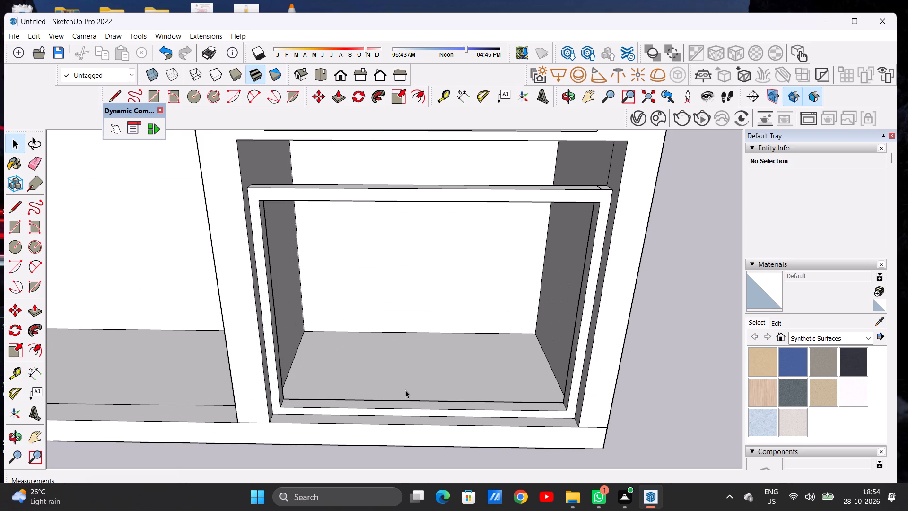
key("l")
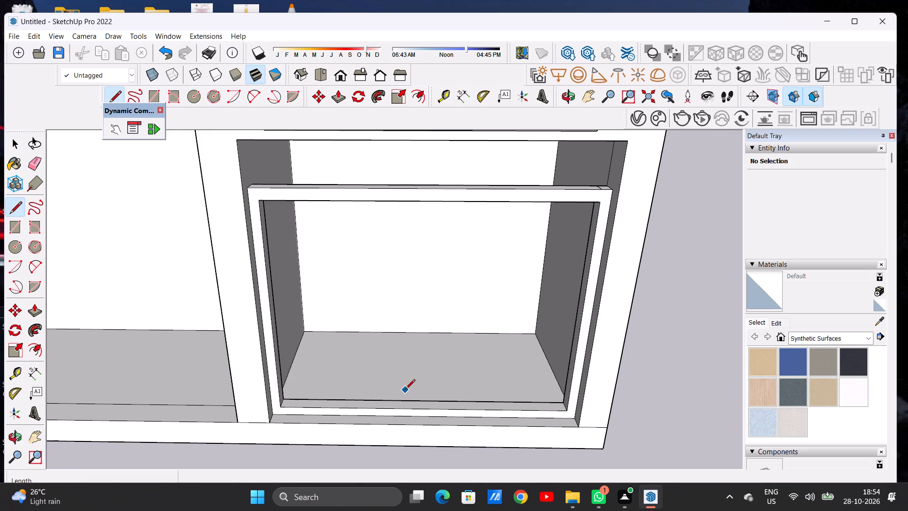
scroll(380, 402, "up", 5)
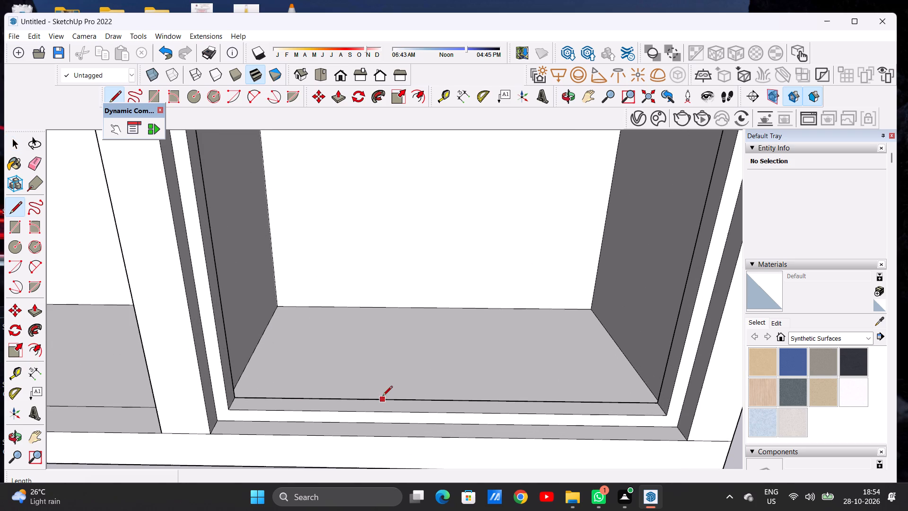
left_click(383, 398)
left_click(384, 412)
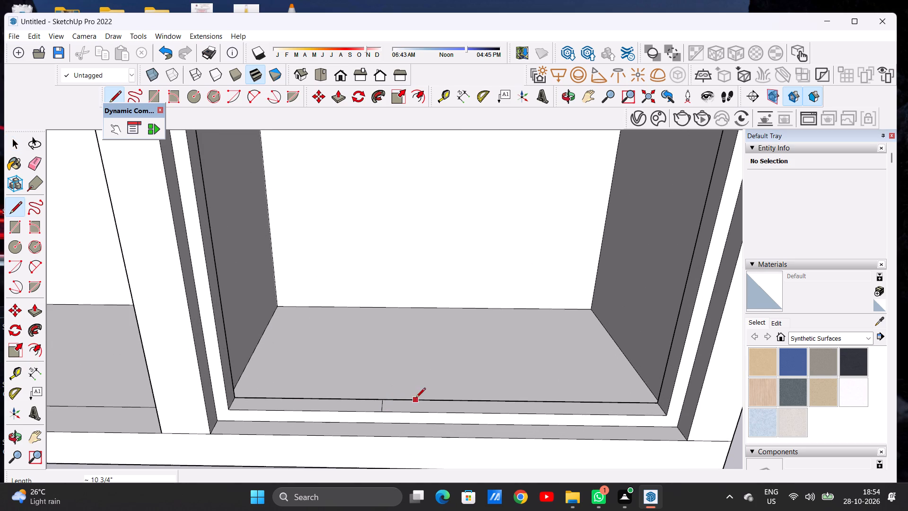
left_click(421, 399)
left_click(422, 411)
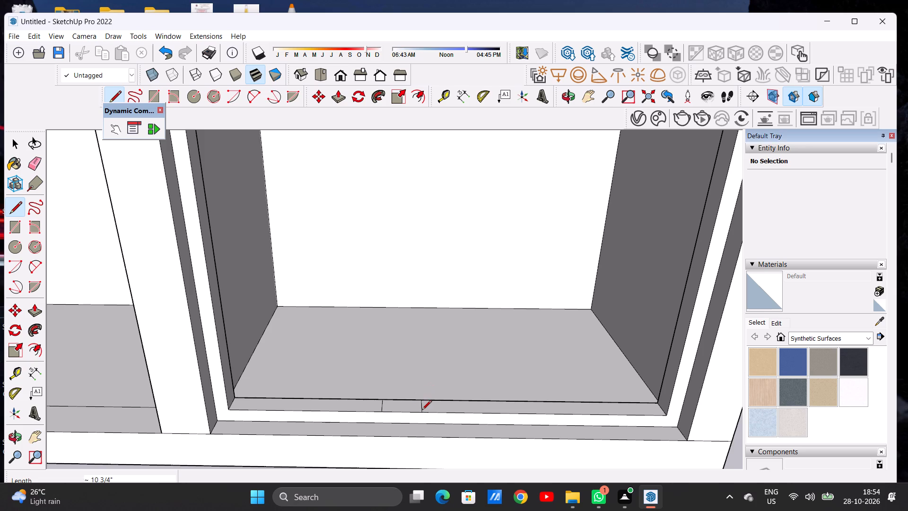
left_click(406, 397)
left_click(404, 411)
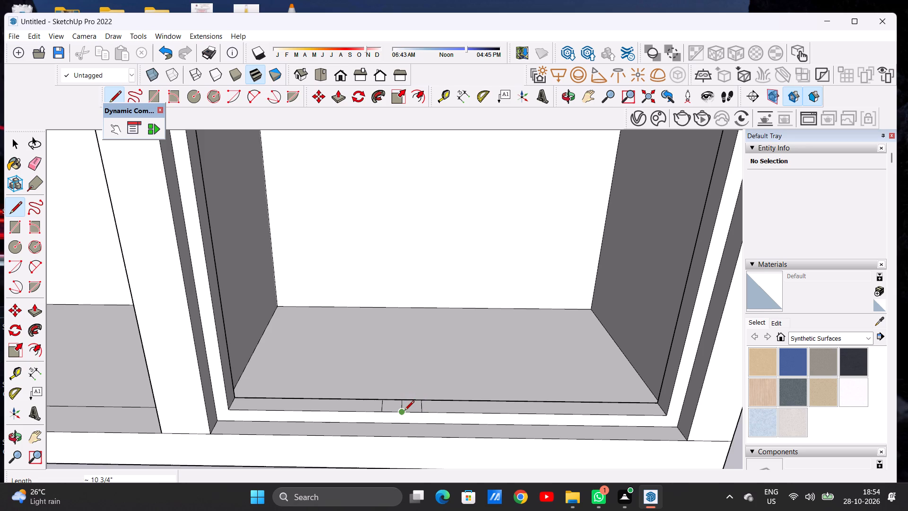
key("space")
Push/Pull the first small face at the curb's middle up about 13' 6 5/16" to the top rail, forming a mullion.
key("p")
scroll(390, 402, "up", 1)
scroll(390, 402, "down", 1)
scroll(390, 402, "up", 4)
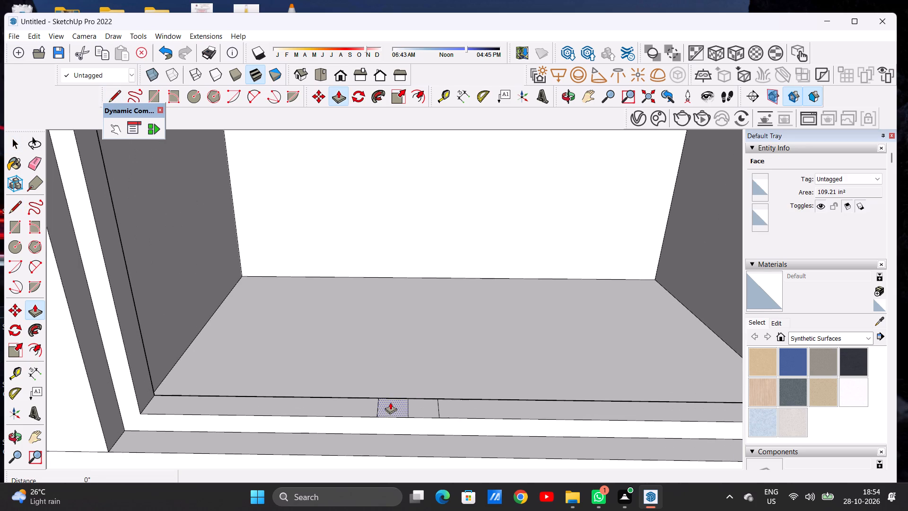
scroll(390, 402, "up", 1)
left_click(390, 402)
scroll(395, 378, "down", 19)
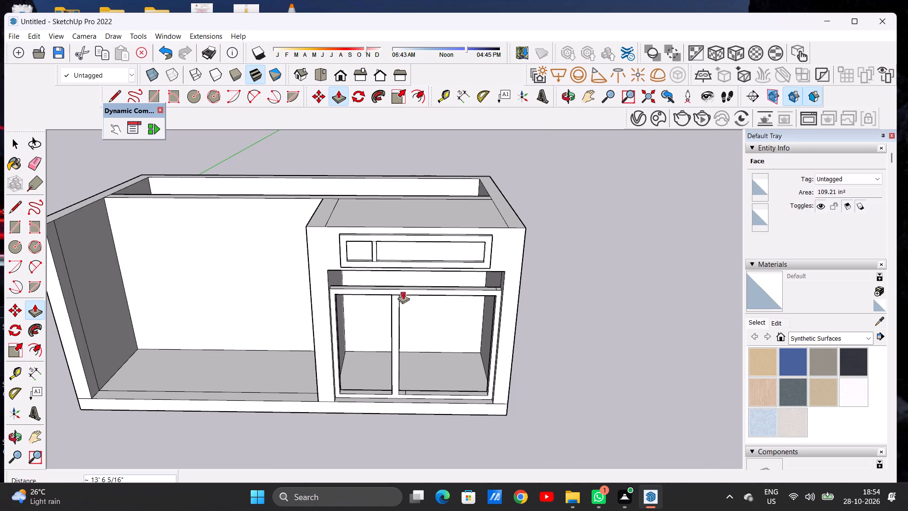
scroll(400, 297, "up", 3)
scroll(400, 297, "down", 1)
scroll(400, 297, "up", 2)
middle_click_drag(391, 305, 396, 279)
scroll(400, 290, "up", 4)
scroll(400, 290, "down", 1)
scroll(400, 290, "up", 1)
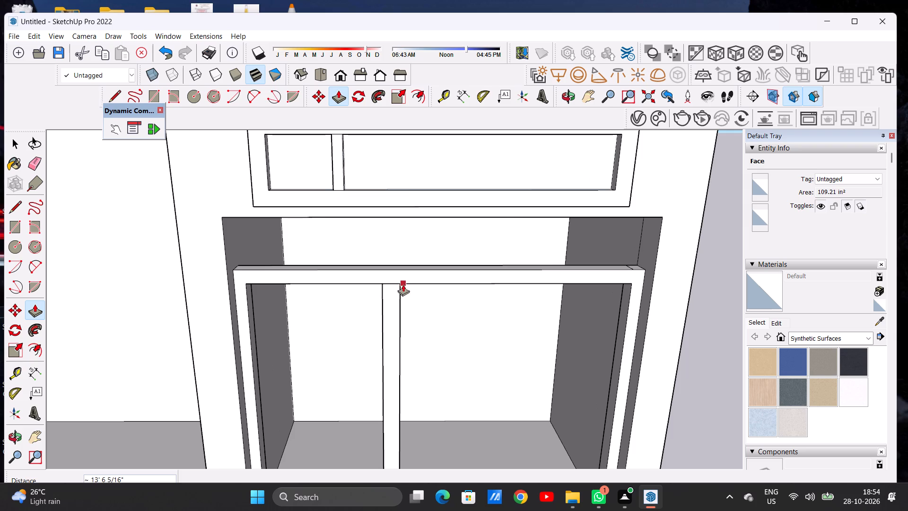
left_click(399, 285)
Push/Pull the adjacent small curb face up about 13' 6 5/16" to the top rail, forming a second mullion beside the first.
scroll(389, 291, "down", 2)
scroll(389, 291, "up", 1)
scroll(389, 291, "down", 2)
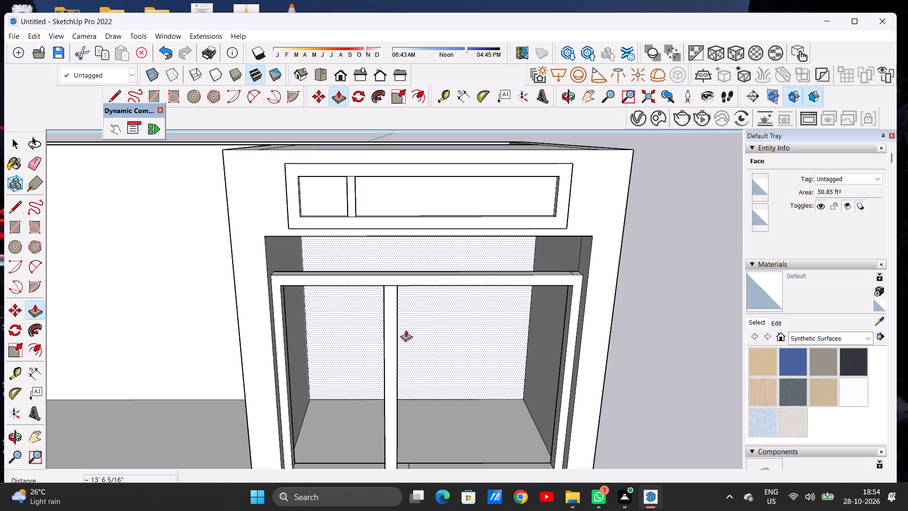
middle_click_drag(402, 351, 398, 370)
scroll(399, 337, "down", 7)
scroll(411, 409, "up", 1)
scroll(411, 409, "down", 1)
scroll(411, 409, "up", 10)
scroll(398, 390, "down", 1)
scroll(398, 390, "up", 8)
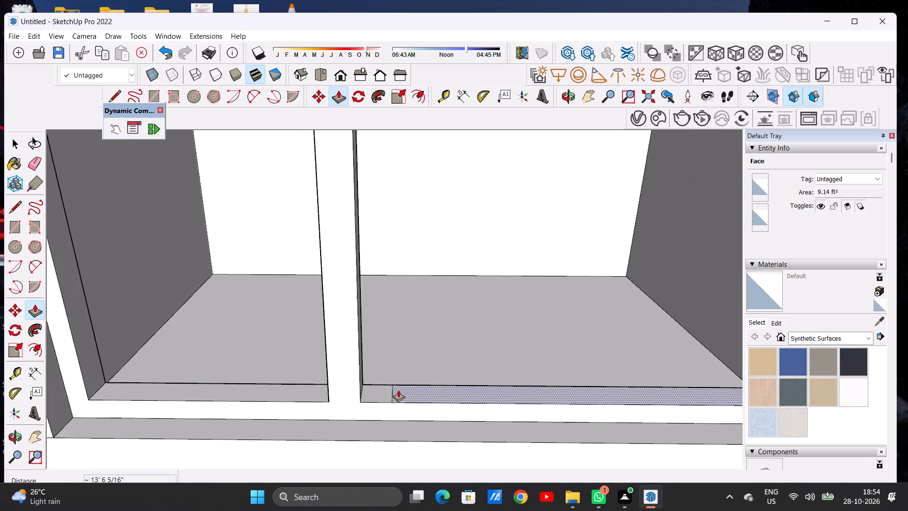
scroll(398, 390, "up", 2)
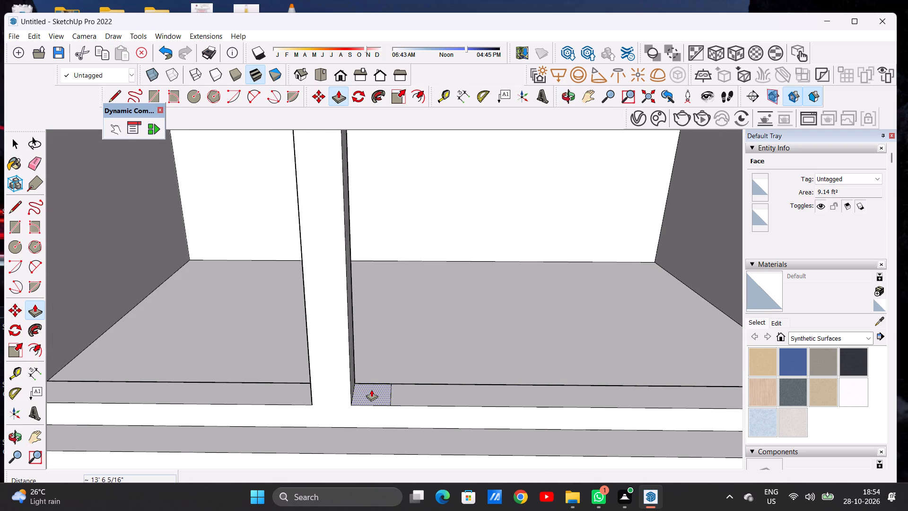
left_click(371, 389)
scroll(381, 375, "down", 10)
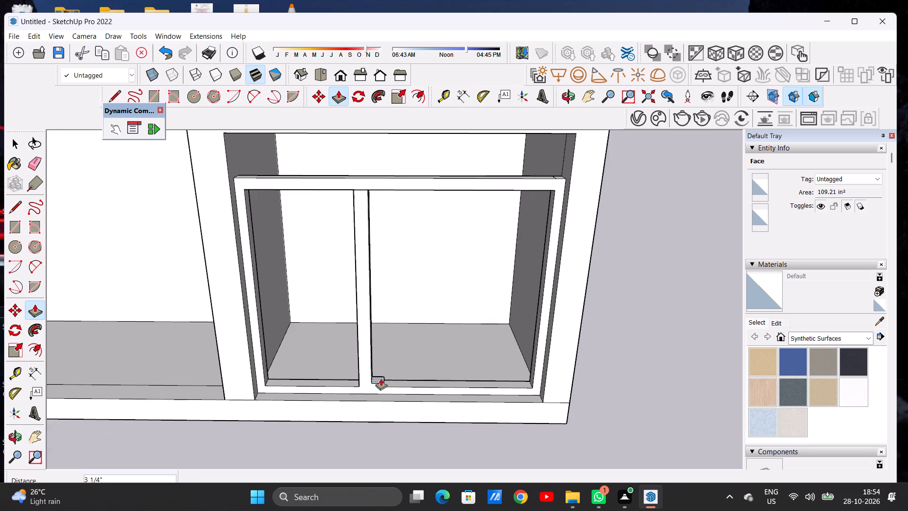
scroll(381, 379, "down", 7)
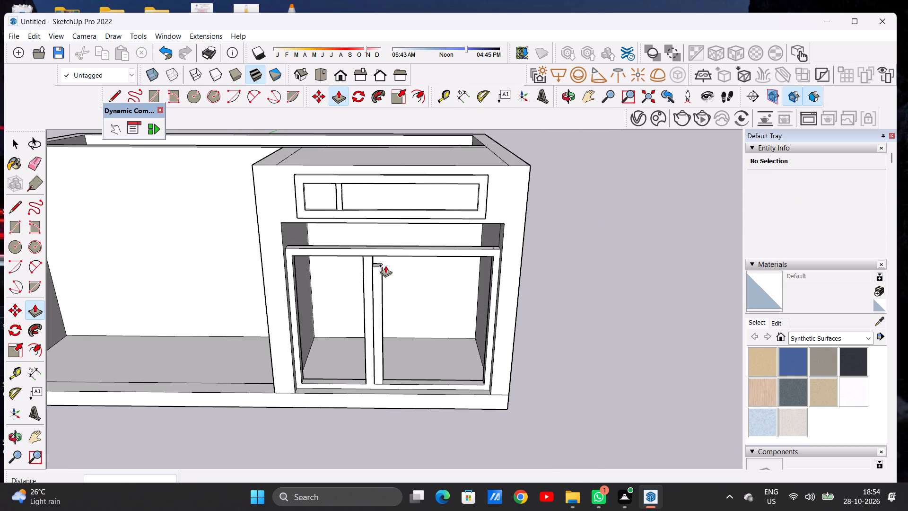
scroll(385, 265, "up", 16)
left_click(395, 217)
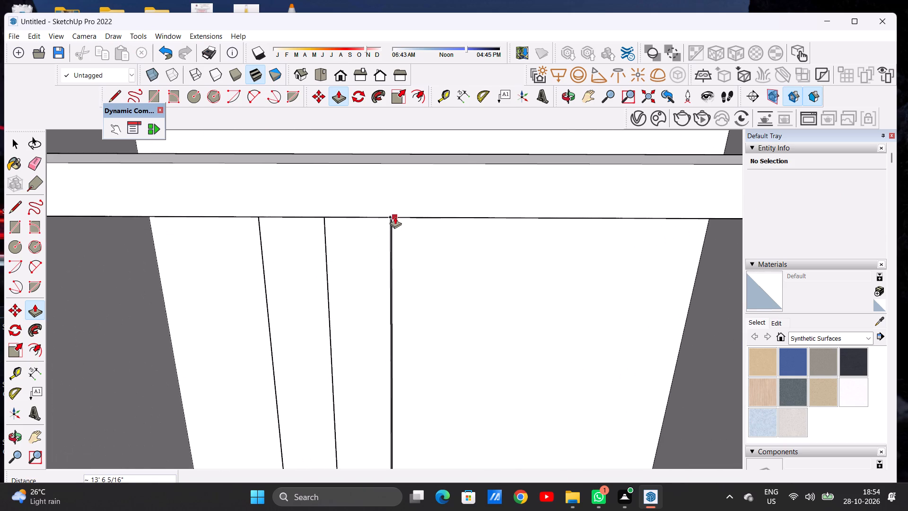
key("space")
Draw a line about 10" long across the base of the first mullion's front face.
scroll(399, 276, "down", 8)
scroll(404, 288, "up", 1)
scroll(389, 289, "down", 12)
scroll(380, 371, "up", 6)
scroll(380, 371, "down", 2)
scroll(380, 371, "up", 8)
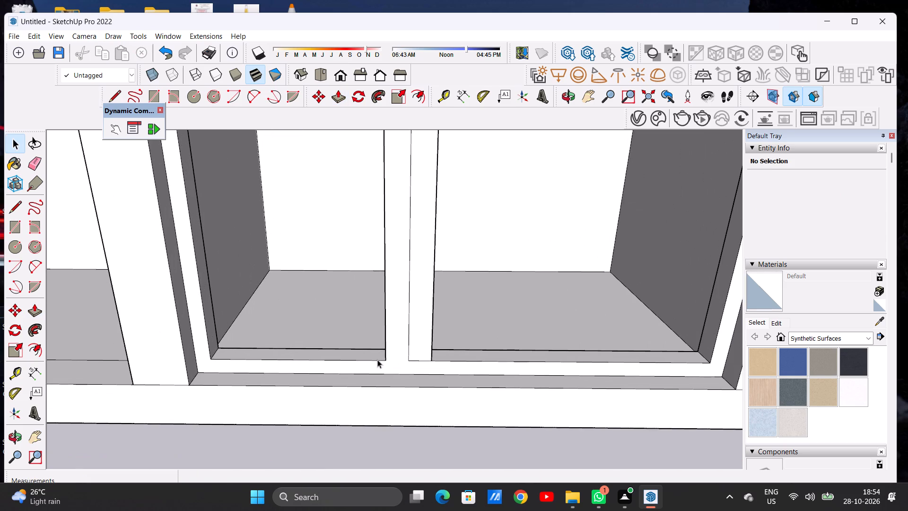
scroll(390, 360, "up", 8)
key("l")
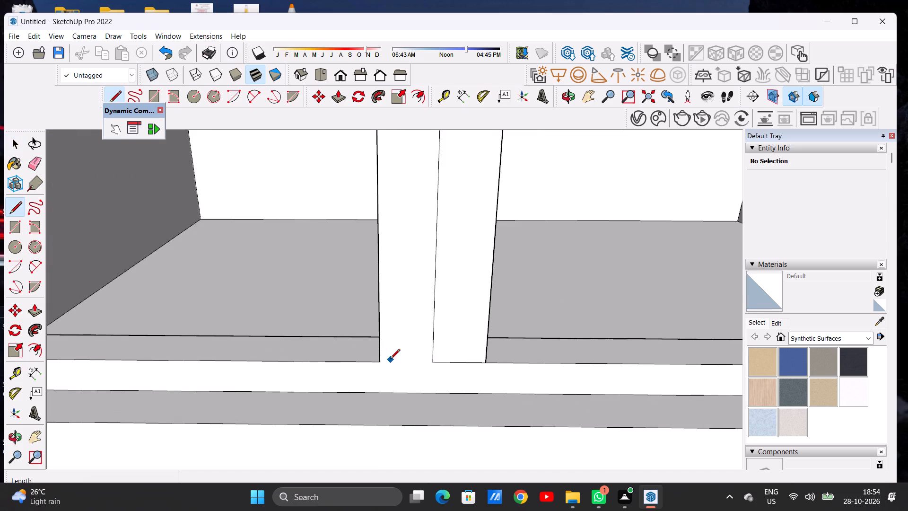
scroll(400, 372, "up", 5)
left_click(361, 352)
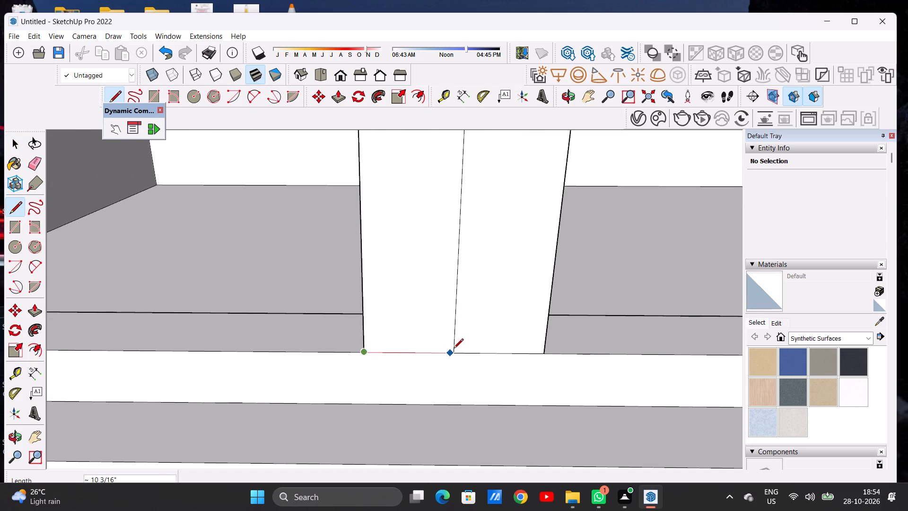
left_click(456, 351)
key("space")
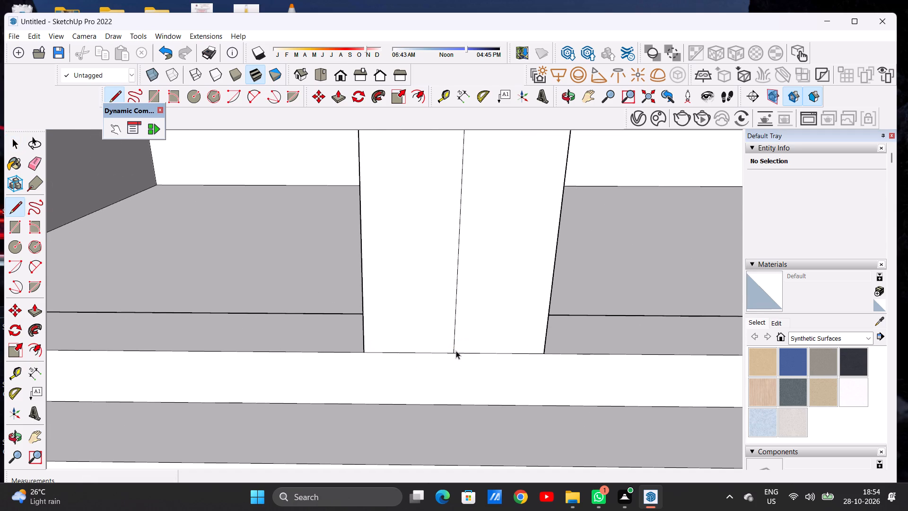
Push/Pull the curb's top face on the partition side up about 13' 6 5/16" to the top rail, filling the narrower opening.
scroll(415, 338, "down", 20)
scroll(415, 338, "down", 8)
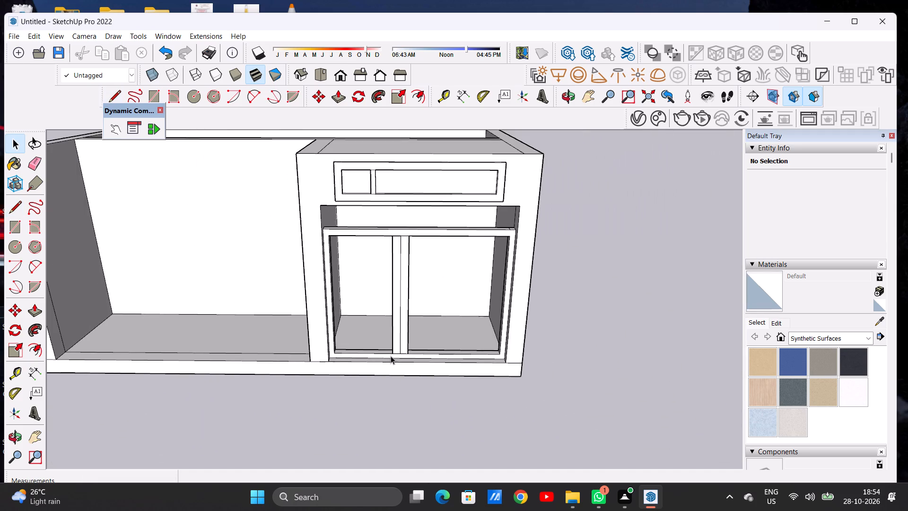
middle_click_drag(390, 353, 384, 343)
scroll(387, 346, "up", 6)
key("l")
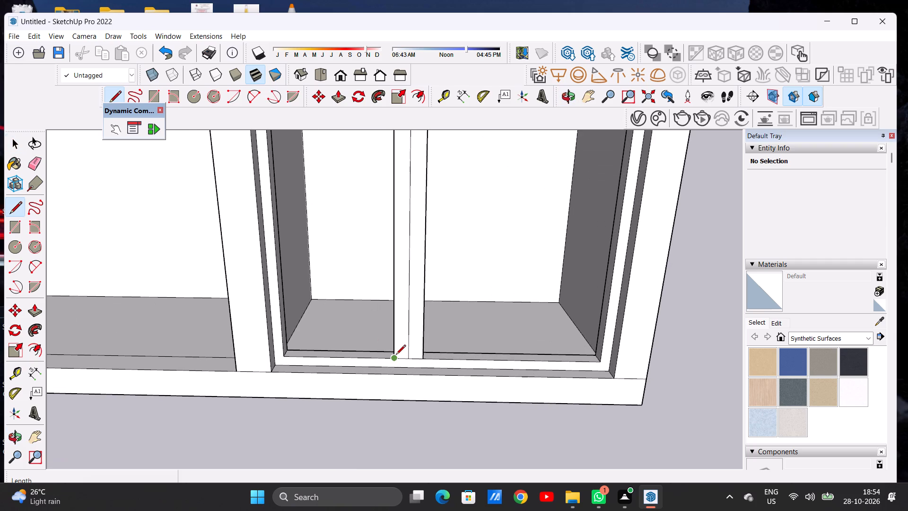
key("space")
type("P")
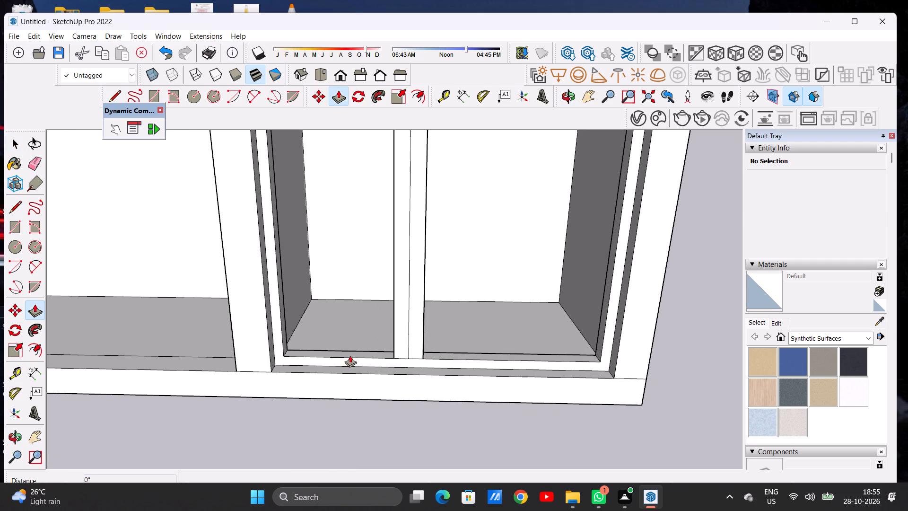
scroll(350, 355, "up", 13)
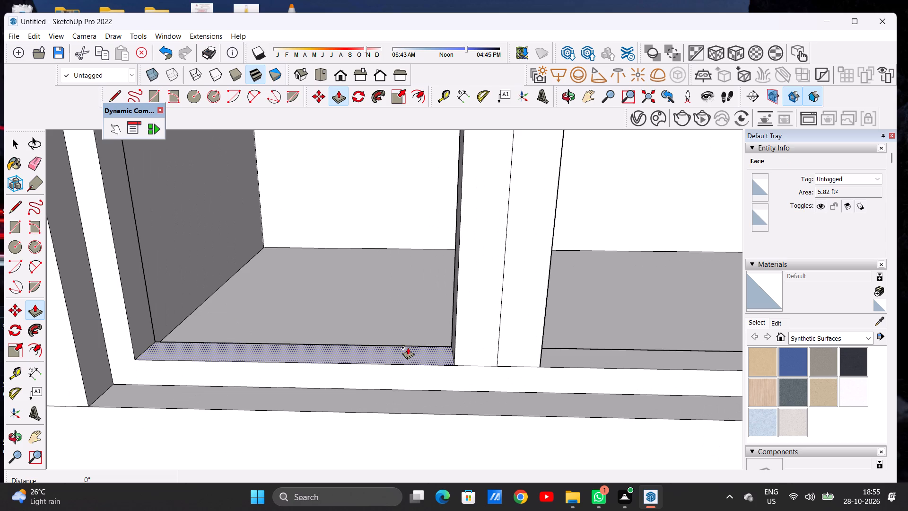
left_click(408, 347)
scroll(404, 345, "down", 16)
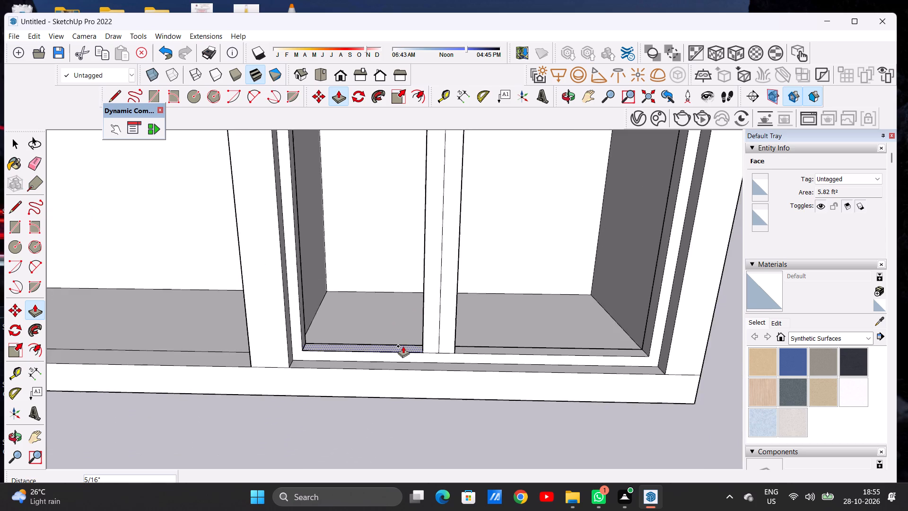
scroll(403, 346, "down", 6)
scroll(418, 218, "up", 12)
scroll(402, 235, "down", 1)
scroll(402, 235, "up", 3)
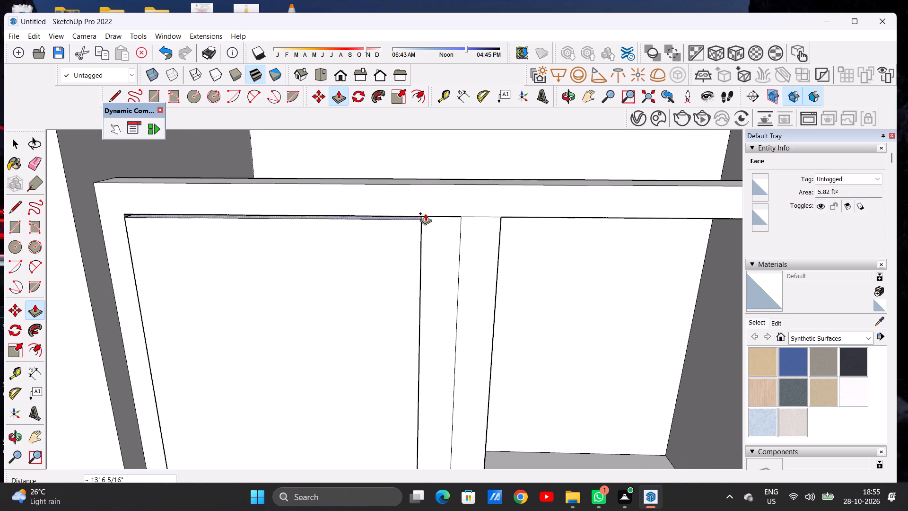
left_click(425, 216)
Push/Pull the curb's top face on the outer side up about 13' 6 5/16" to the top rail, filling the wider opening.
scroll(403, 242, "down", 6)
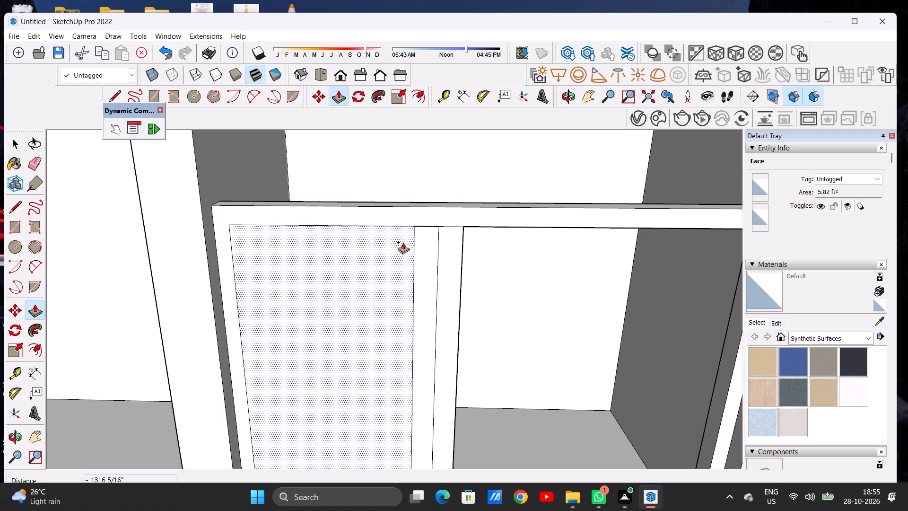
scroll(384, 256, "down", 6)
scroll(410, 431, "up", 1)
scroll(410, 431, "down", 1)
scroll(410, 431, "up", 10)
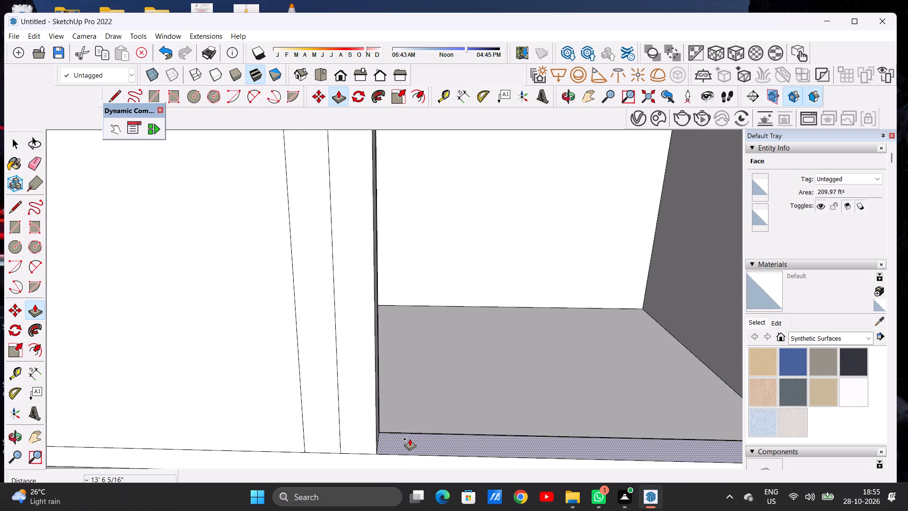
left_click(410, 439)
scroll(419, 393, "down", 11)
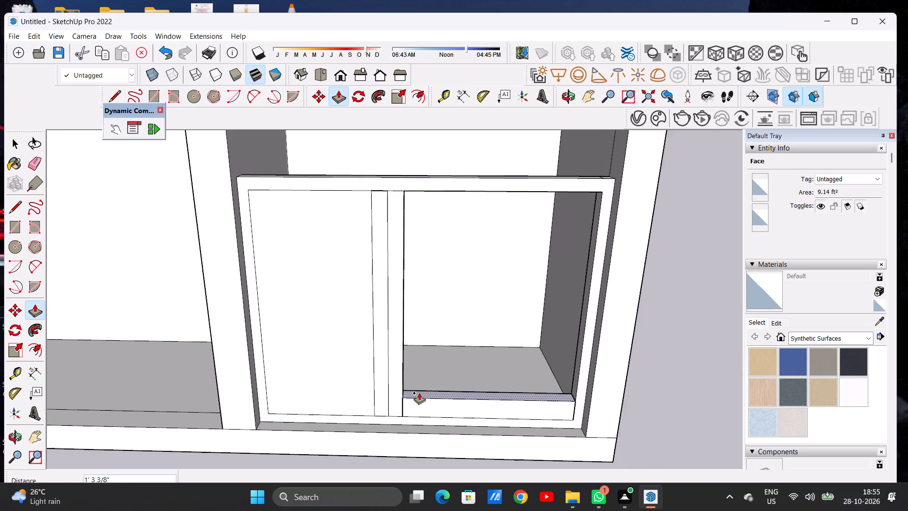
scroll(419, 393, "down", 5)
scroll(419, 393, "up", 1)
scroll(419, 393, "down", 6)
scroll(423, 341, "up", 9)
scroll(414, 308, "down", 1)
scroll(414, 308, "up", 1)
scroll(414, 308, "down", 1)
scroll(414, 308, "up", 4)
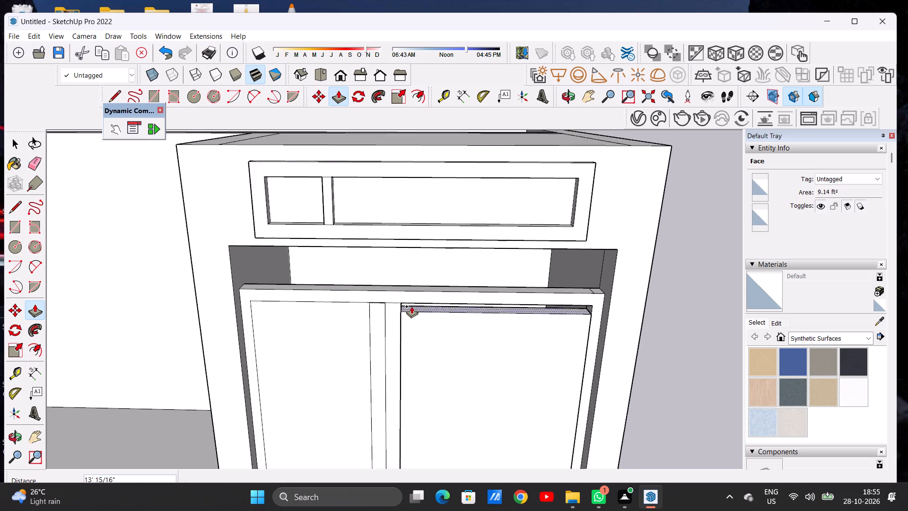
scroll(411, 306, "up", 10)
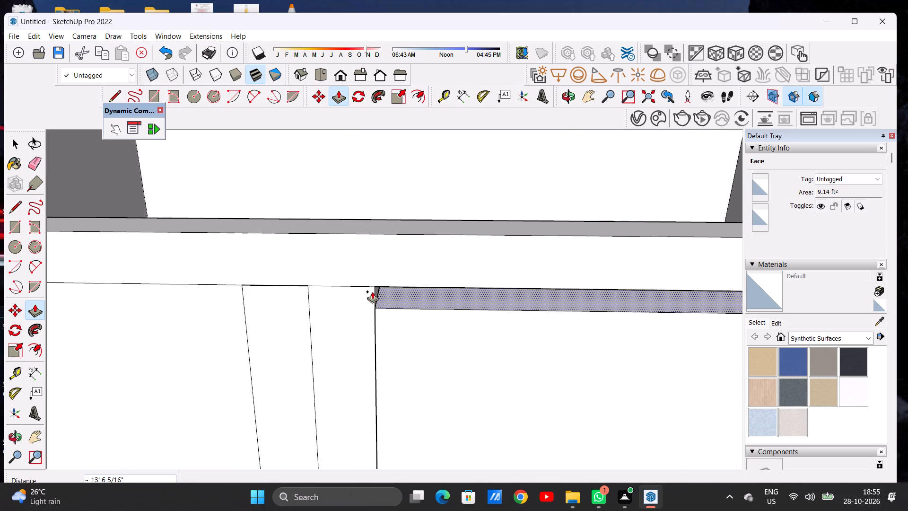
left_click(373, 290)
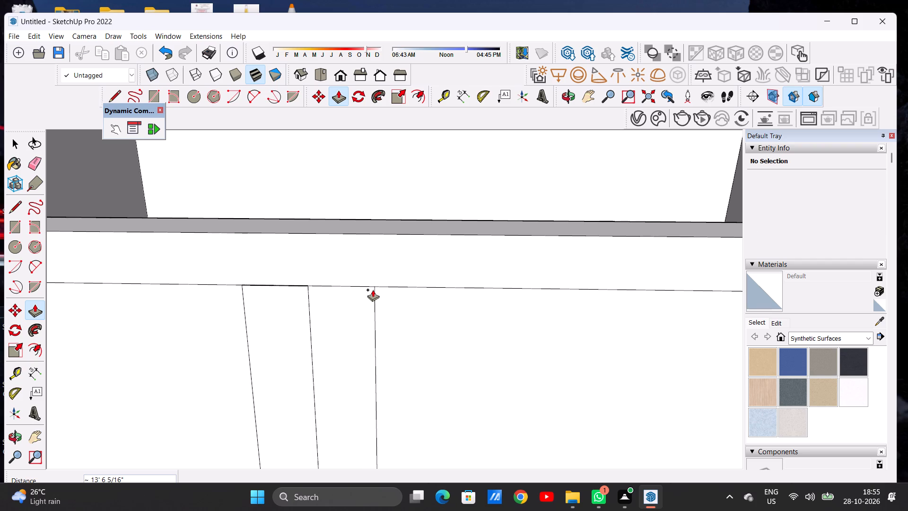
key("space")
Examine the filled front frame, its mullions and panel faces from several angles, picking faces to check how they are divided.
scroll(351, 304, "down", 14)
scroll(354, 317, "up", 1)
scroll(352, 319, "down", 4)
middle_click_drag(344, 326, 342, 297)
scroll(342, 297, "up", 4)
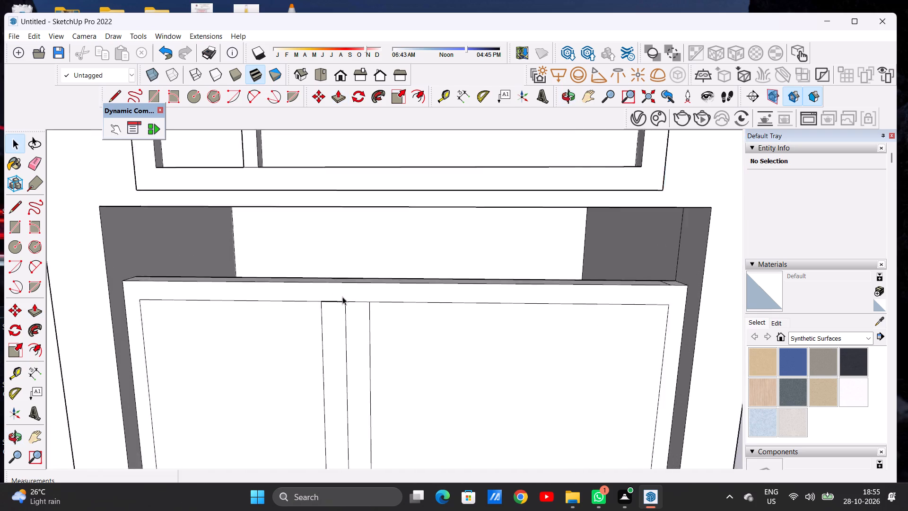
scroll(342, 297, "up", 19)
middle_click_drag(334, 304, 132, 371)
scroll(284, 326, "up", 13)
left_click(361, 272)
middle_click_drag(370, 276, 335, 325)
key("space")
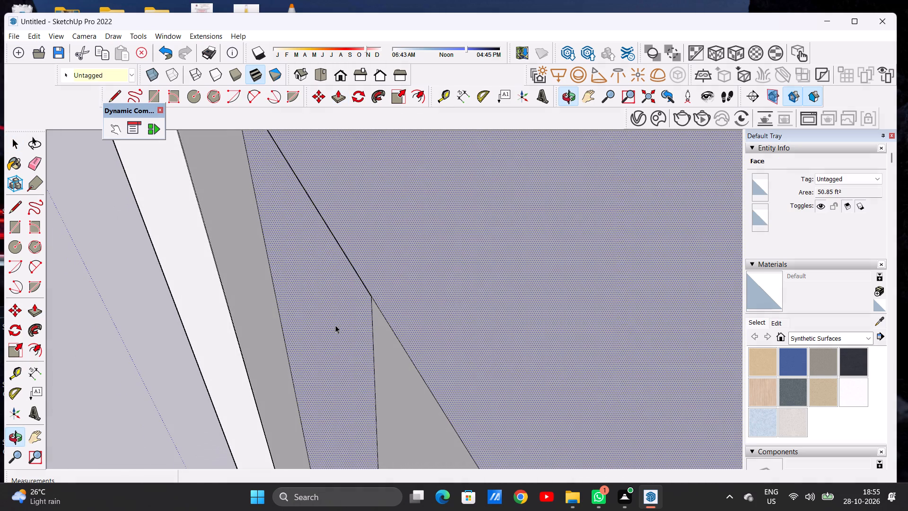
scroll(350, 318, "down", 20)
scroll(350, 318, "down", 6)
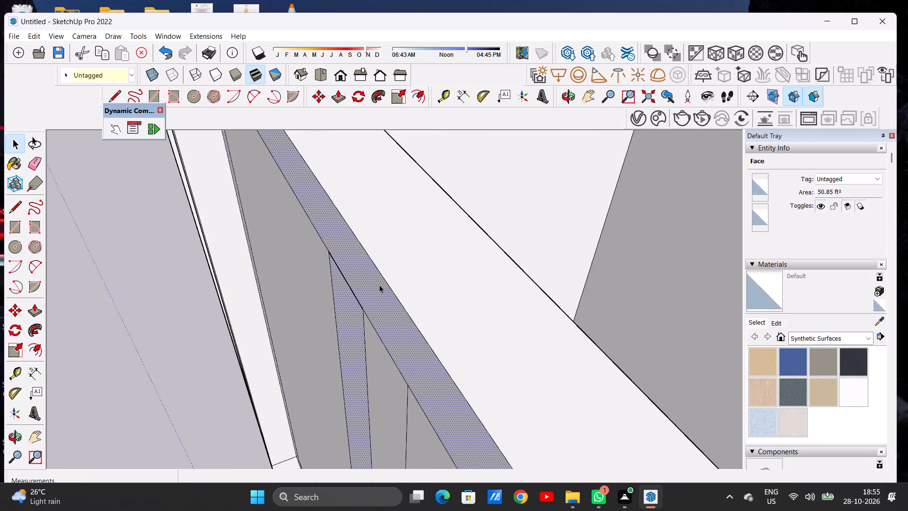
scroll(379, 285, "down", 9)
middle_click_drag(334, 351, 435, 303)
scroll(419, 317, "down", 12)
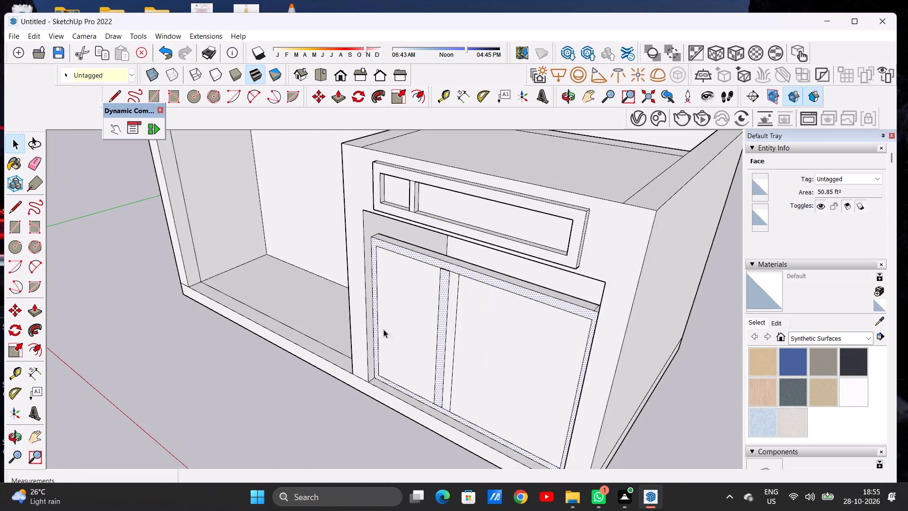
middle_click_drag(397, 345, 465, 298)
left_click(661, 308)
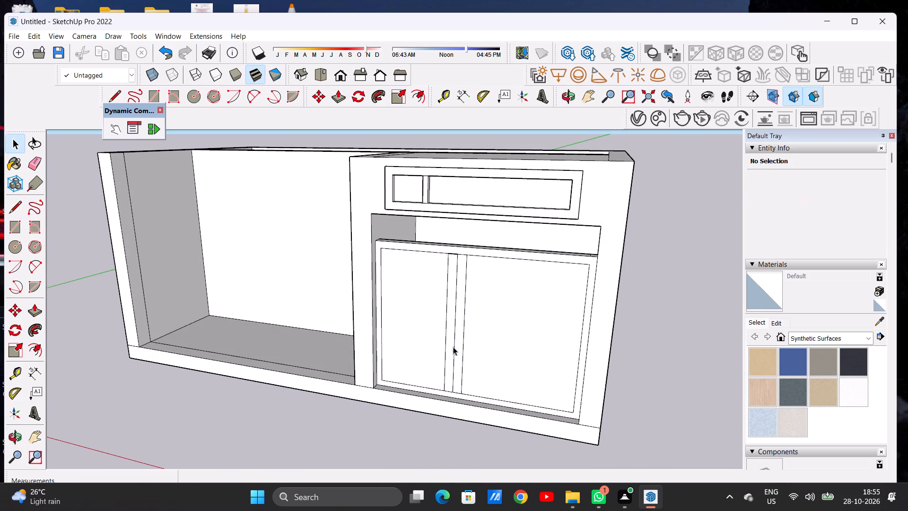
middle_click_drag(452, 346, 481, 332)
scroll(474, 309, "up", 7)
left_click(459, 319)
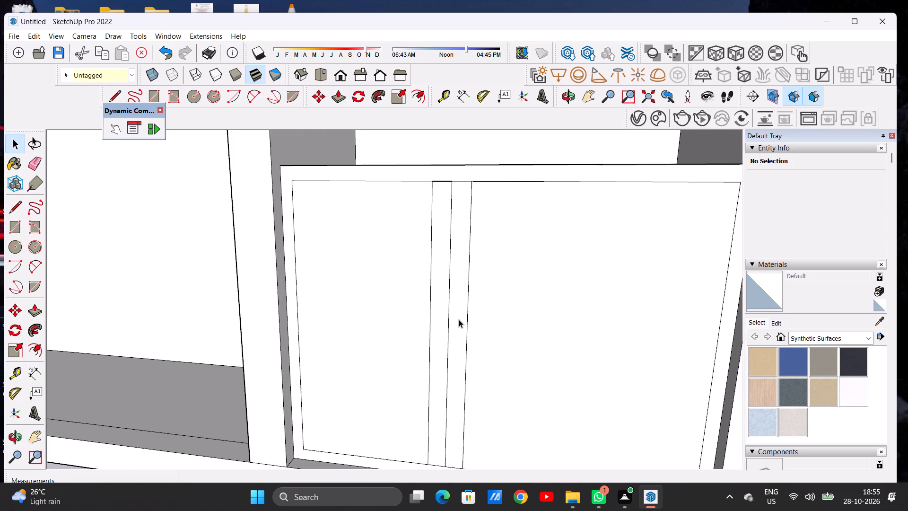
scroll(438, 330, "down", 9)
left_click(608, 303)
scroll(448, 325, "up", 7)
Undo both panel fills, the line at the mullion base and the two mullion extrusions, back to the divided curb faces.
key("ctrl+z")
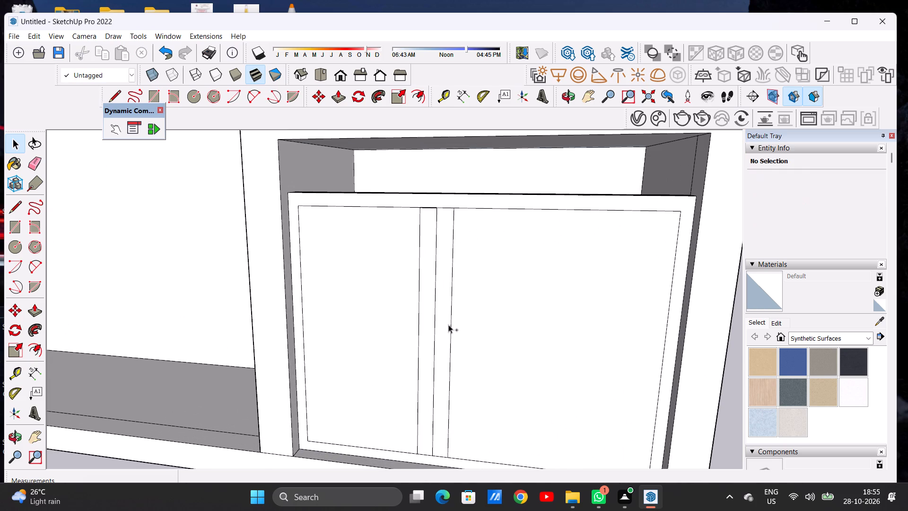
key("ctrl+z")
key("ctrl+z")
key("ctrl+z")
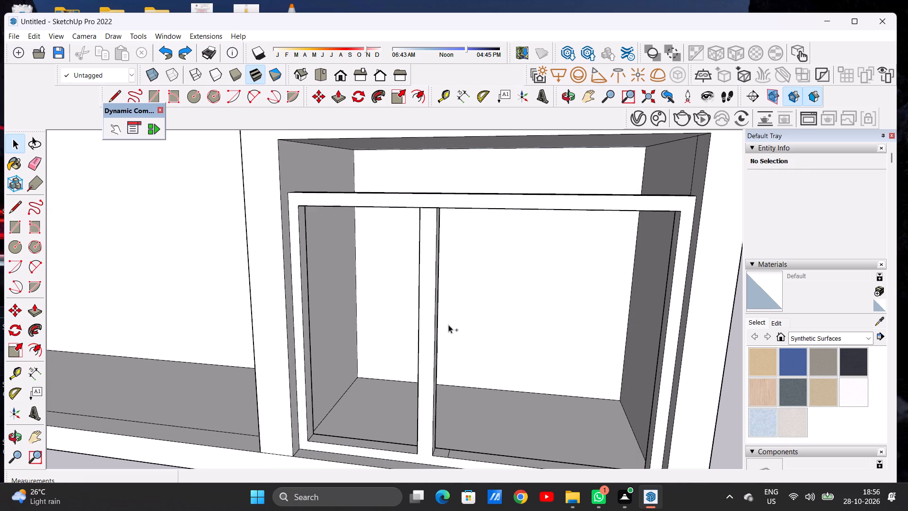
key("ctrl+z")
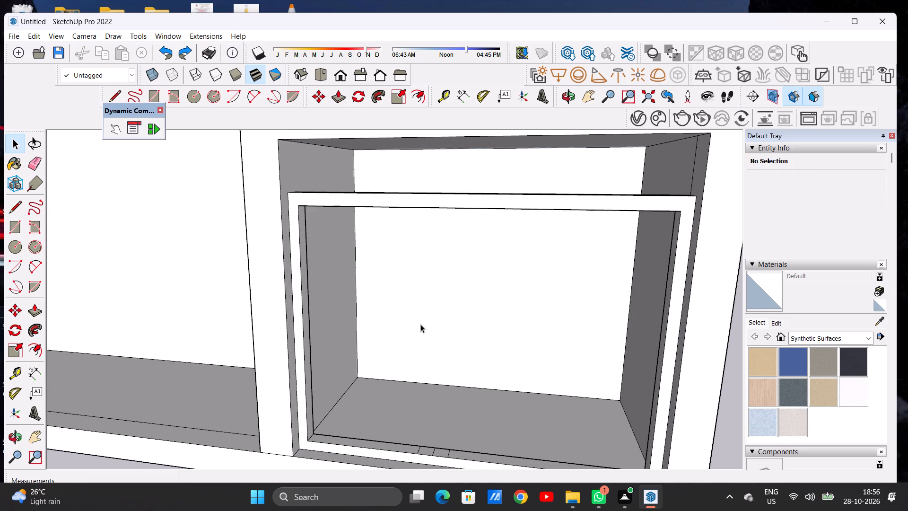
Examine the small divided faces at the middle of the curb up close and from above.
scroll(357, 318, "down", 10)
middle_click_drag(366, 382, 396, 440)
scroll(386, 368, "up", 11)
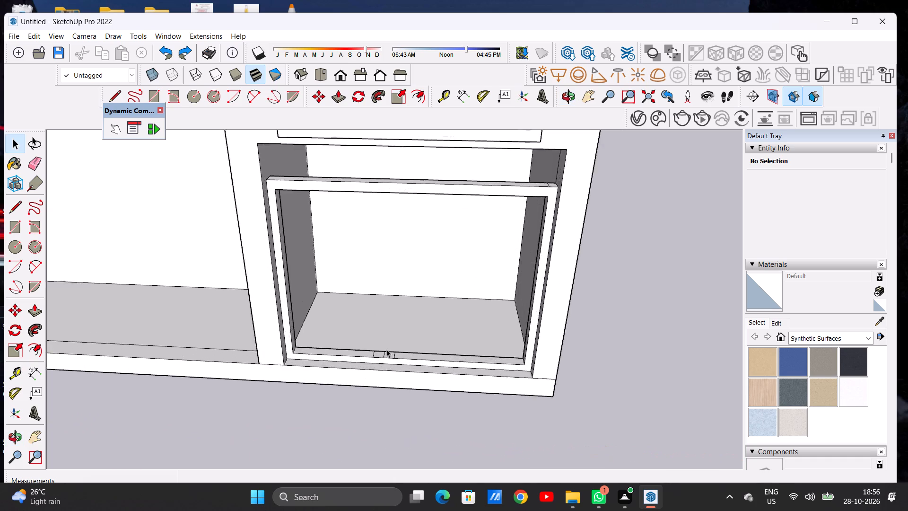
scroll(386, 349, "up", 5)
middle_click_drag(385, 343, 398, 415)
scroll(389, 380, "up", 8)
scroll(389, 376, "down", 1)
scroll(389, 376, "up", 9)
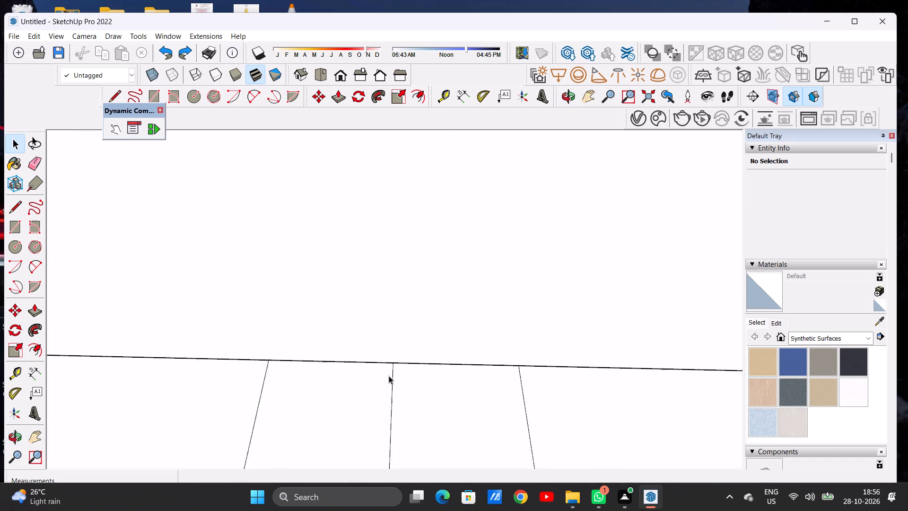
scroll(389, 376, "up", 15)
scroll(401, 337, "down", 16)
scroll(397, 344, "up", 1)
scroll(397, 344, "down", 1)
scroll(397, 344, "up", 1)
scroll(397, 344, "down", 3)
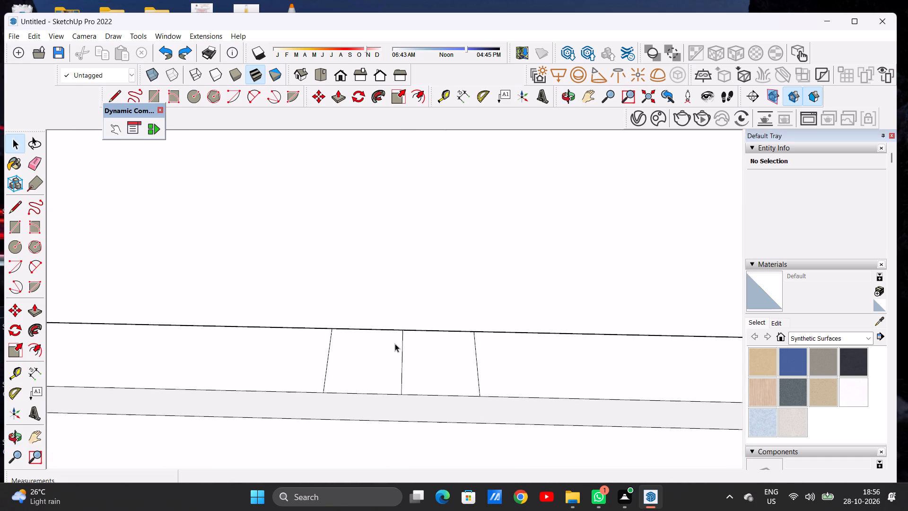
scroll(395, 344, "down", 4)
scroll(399, 373, "up", 20)
scroll(399, 373, "up", 3)
scroll(376, 394, "down", 9)
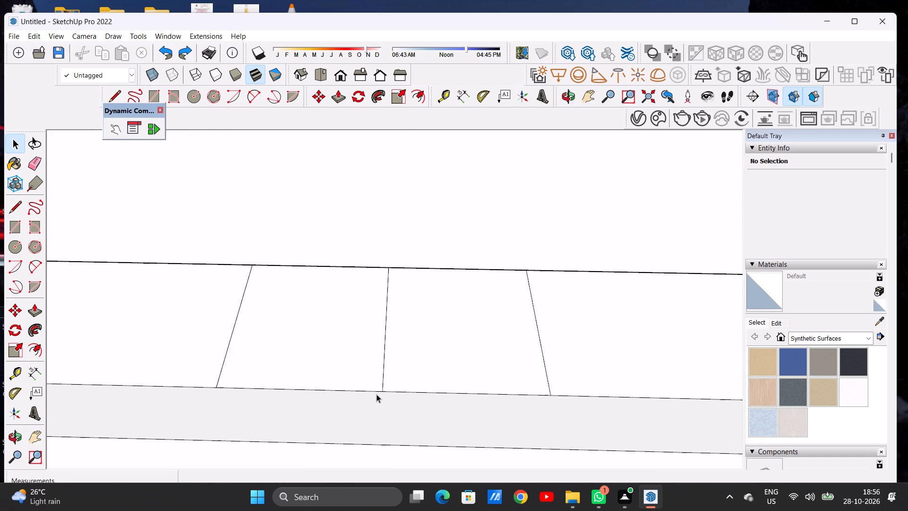
scroll(376, 394, "down", 9)
scroll(376, 394, "up", 1)
scroll(376, 394, "down", 18)
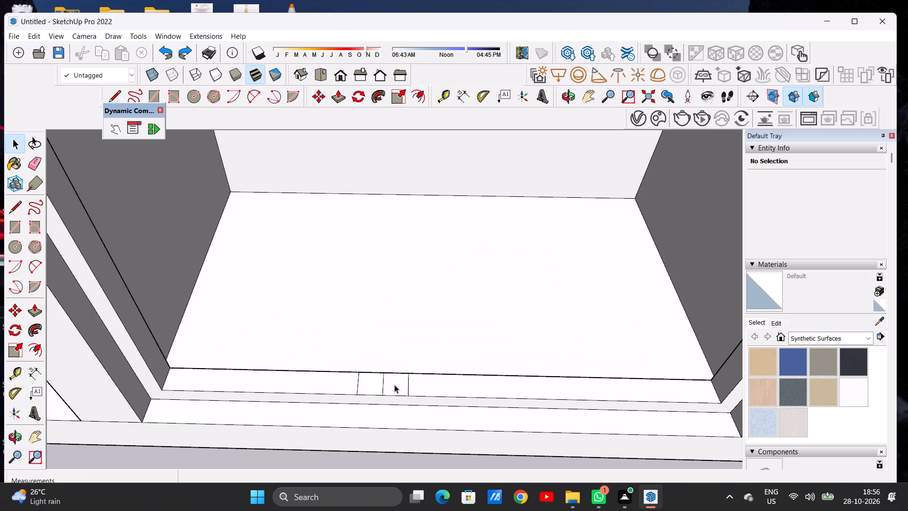
Push/Pull the small curb face on the outer side up about 13' 6 5/16" to the top rail as a mullion.
key("p")
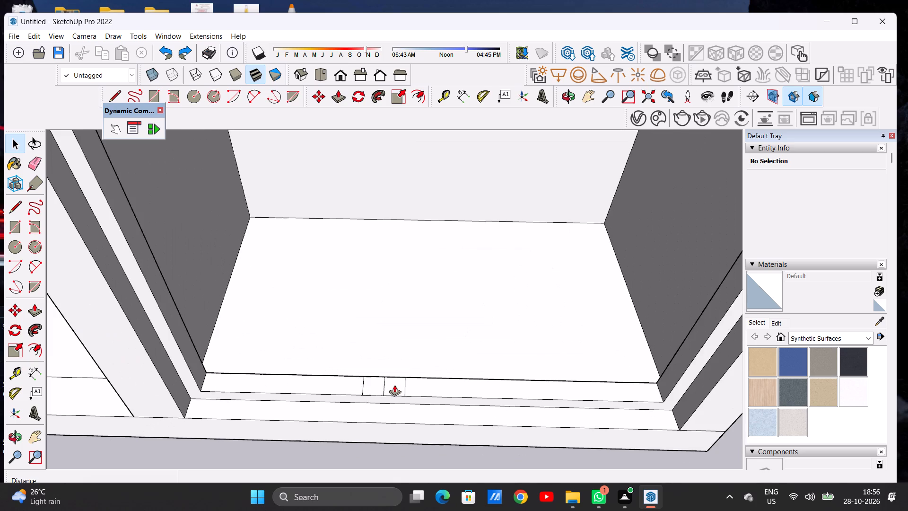
scroll(397, 378, "up", 3)
scroll(398, 381, "down", 1)
left_click(398, 381)
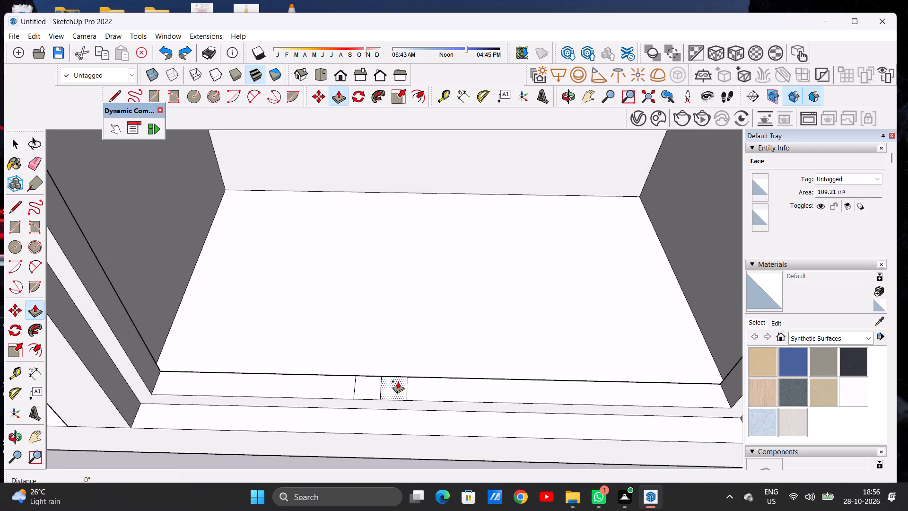
scroll(406, 354, "down", 1)
scroll(407, 357, "up", 1)
scroll(407, 358, "down", 20)
scroll(407, 358, "down", 1)
scroll(413, 327, "up", 10)
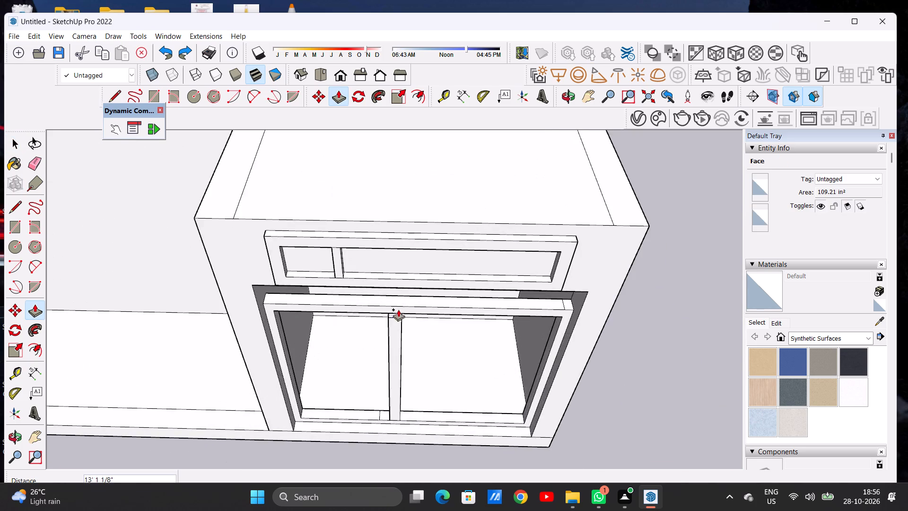
scroll(398, 309, "up", 2)
middle_click_drag(406, 343, 403, 222)
scroll(413, 258, "up", 6)
scroll(383, 282, "down", 6)
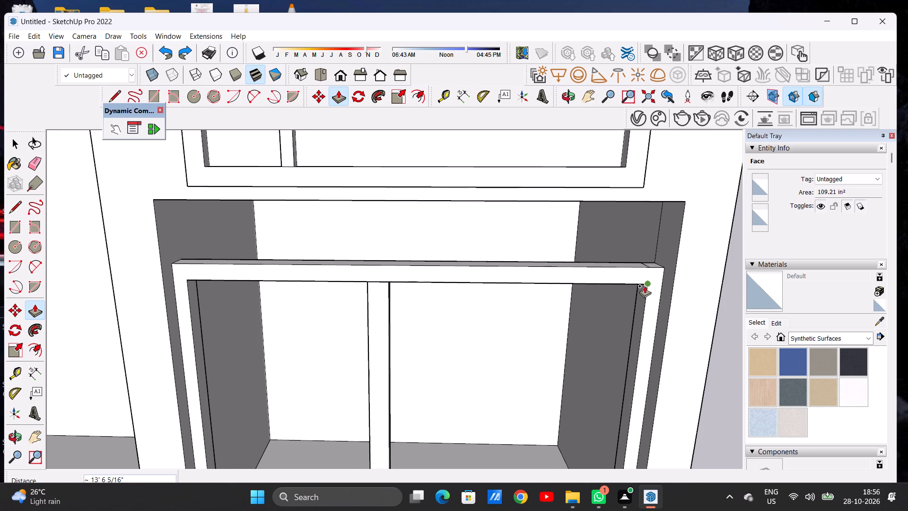
left_click(645, 286)
Push/Pull the adjacent small curb face on the partition side up about 13' 6 5/16" to the top rail as the second mullion.
scroll(443, 290, "down", 7)
scroll(414, 426, "up", 15)
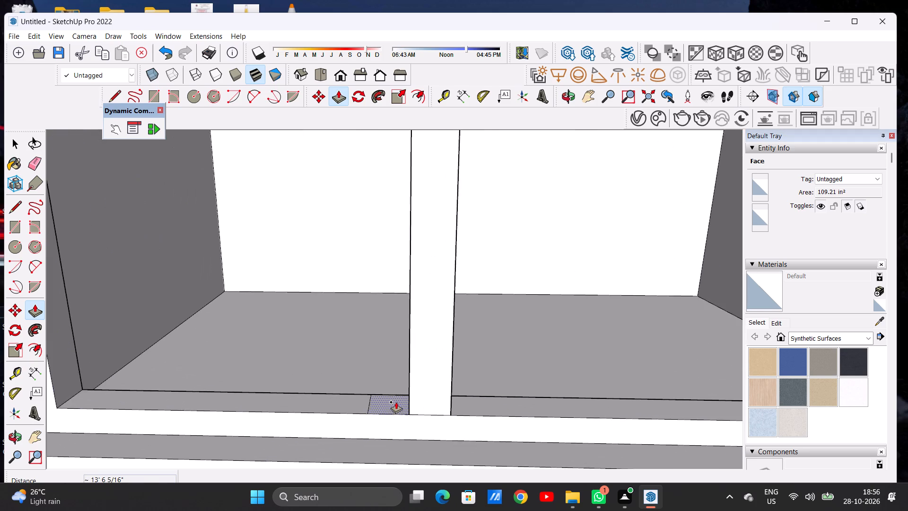
scroll(396, 402, "up", 3)
left_click(396, 401)
scroll(400, 348, "down", 5)
scroll(400, 357, "up", 1)
scroll(400, 357, "down", 20)
scroll(400, 357, "down", 2)
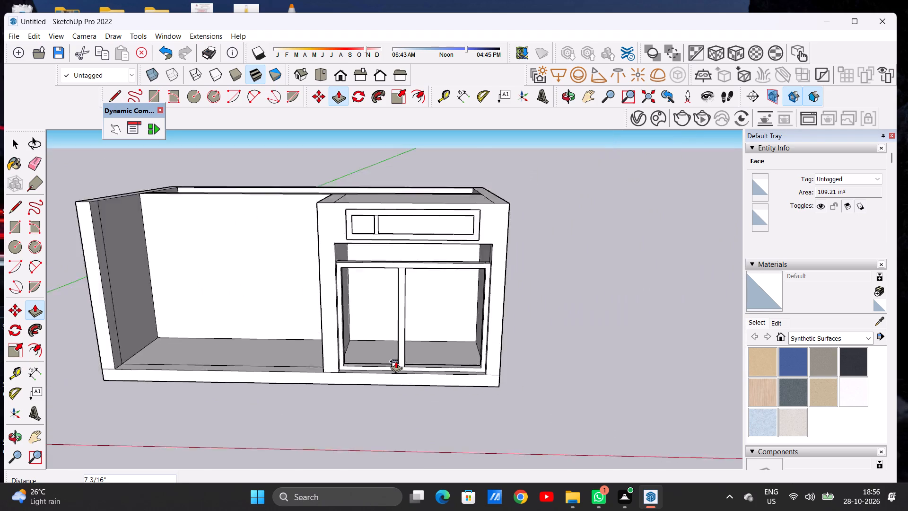
scroll(396, 361, "down", 1)
scroll(401, 297, "down", 1)
scroll(402, 286, "up", 20)
scroll(402, 286, "up", 1)
scroll(397, 282, "down", 1)
scroll(397, 282, "up", 1)
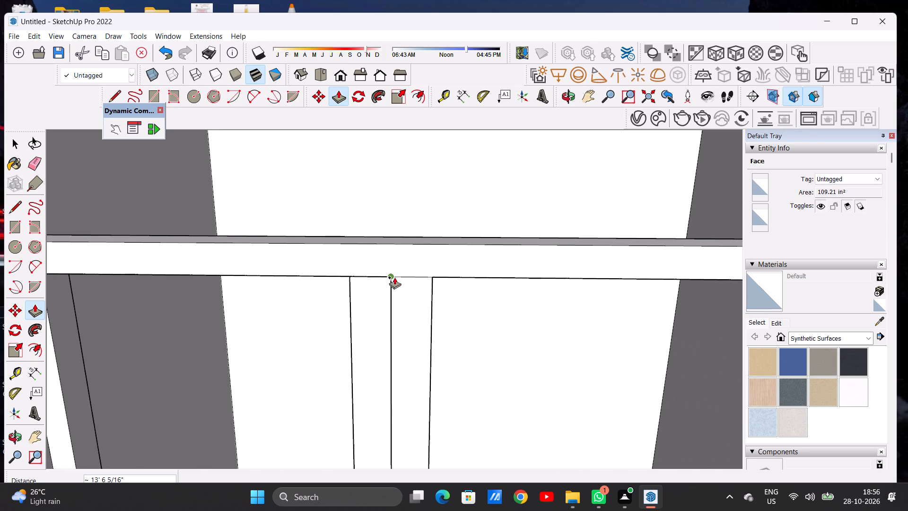
left_click(394, 277)
Select the two mullion faces and the front frame face in turn to check how they are divided.
key("space")
left_click(378, 313)
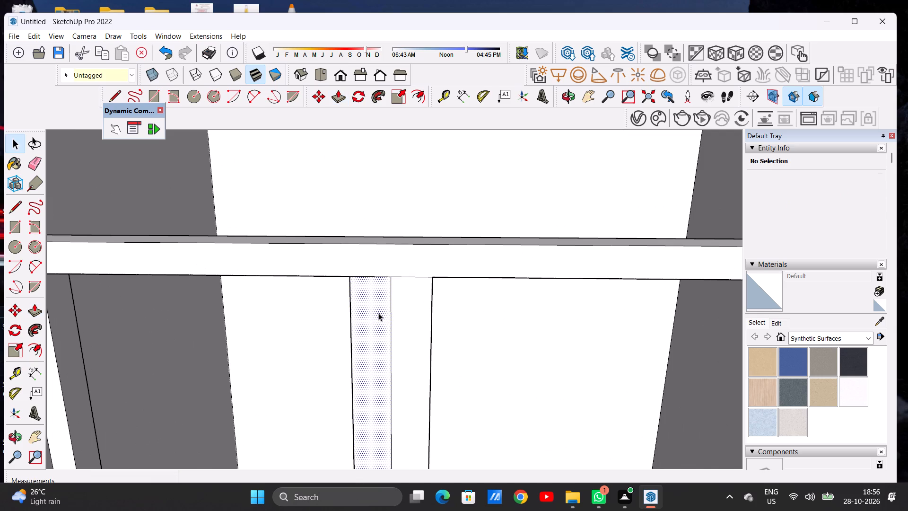
left_click(409, 313)
left_click(407, 266)
key("space")
scroll(396, 293, "down", 2)
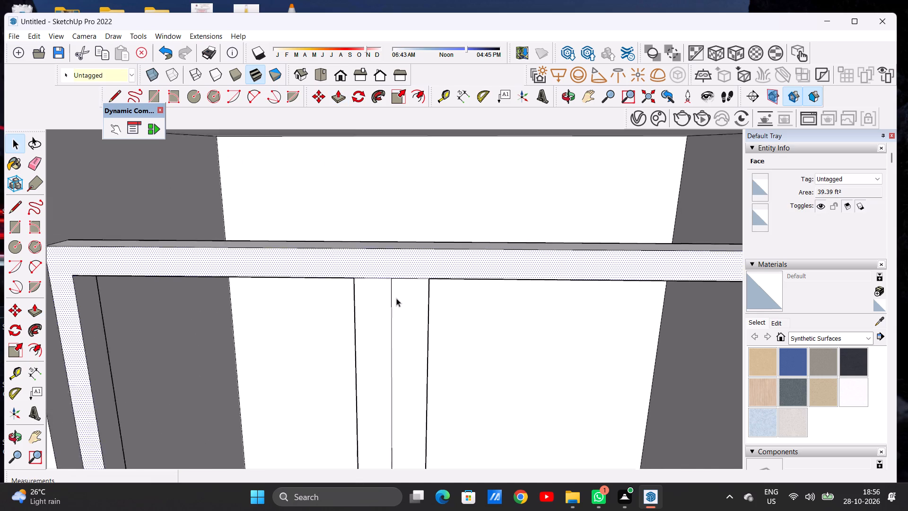
scroll(396, 298, "down", 12)
left_click(617, 291)
Push/Pull the curb's top face on the partition side up about 13' 6 5/16" to the top rail, filling the narrower opening.
middle_click_drag(382, 315, 383, 364)
scroll(370, 421, "up", 8)
key("p")
scroll(369, 446, "up", 4)
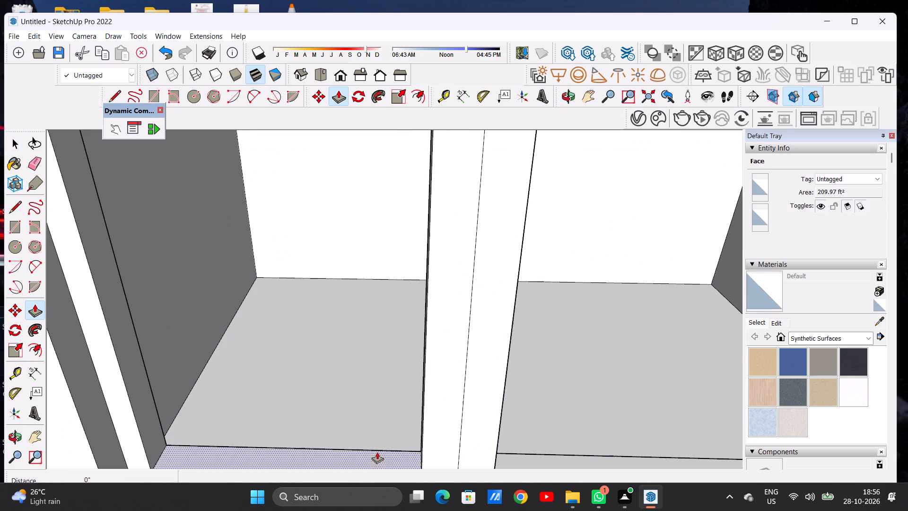
left_click(386, 451)
scroll(382, 393, "down", 1)
scroll(383, 395, "up", 1)
scroll(383, 396, "down", 5)
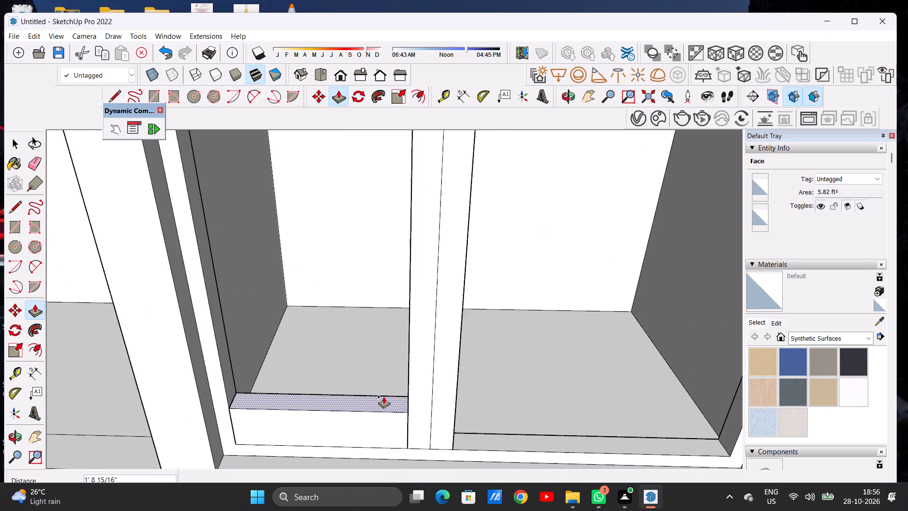
scroll(384, 396, "down", 14)
scroll(393, 325, "up", 16)
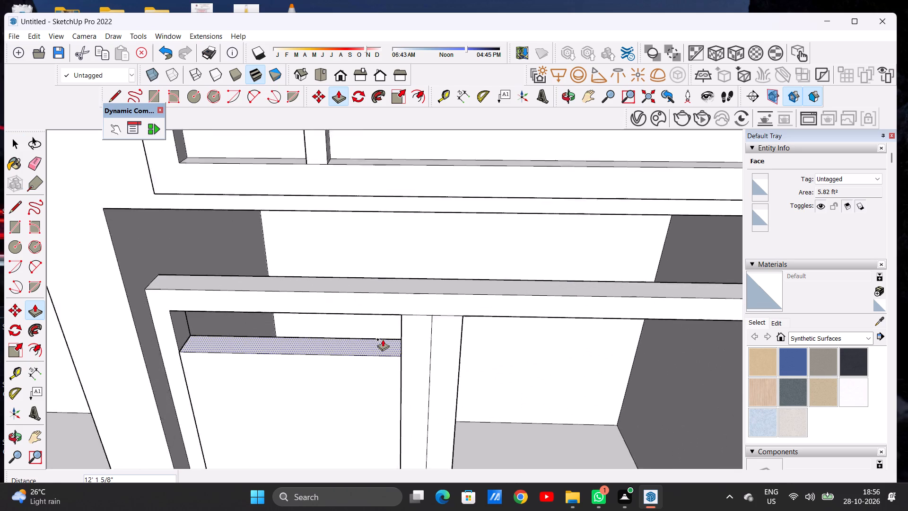
scroll(383, 339, "up", 1)
middle_click_drag(393, 364, 400, 308)
left_click(410, 295)
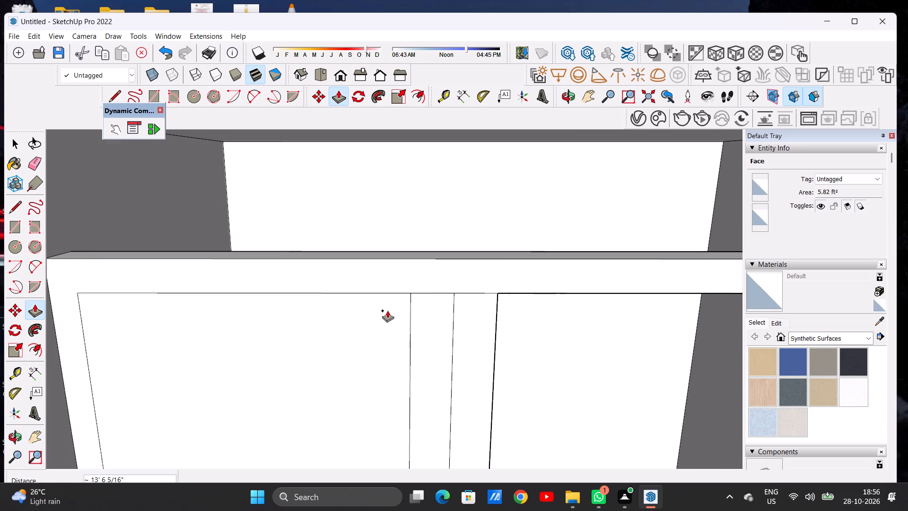
Push/Pull the curb's top face on the outer side up about 13' 6 5/16" to the top rail, filling the wider opening.
scroll(315, 352, "down", 6)
scroll(315, 352, "up", 1)
scroll(313, 349, "down", 13)
middle_click_drag(367, 319, 350, 361)
scroll(371, 474, "down", 1)
scroll(371, 474, "up", 2)
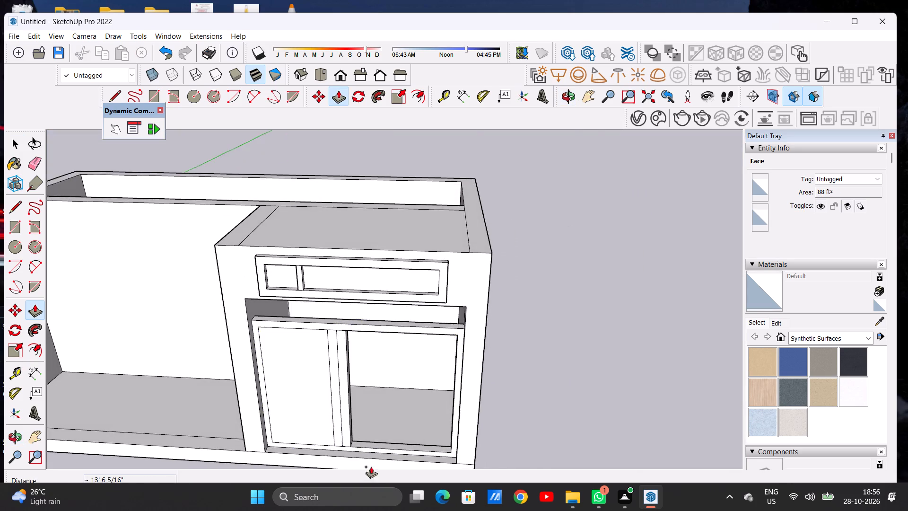
scroll(371, 467, "up", 15)
left_click(346, 433)
scroll(370, 369, "down", 1)
scroll(370, 371, "up", 1)
scroll(371, 372, "down", 7)
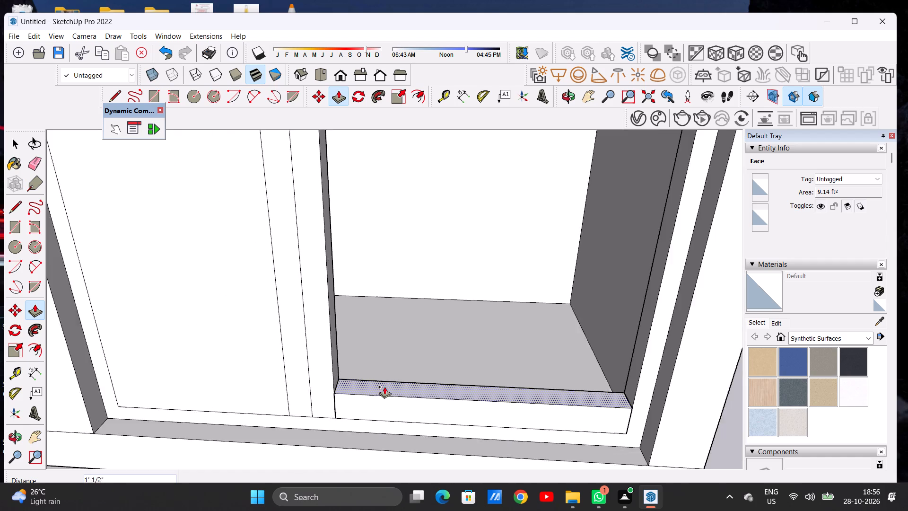
scroll(384, 387, "down", 8)
scroll(390, 392, "up", 1)
scroll(390, 392, "down", 9)
scroll(385, 327, "up", 9)
scroll(375, 312, "down", 1)
scroll(375, 312, "up", 6)
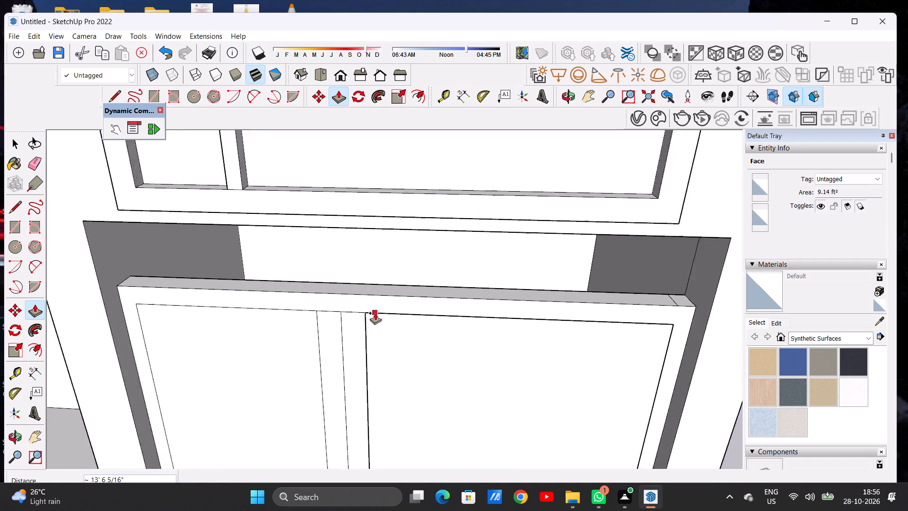
scroll(375, 313, "up", 2)
left_click(361, 314)
key("space")
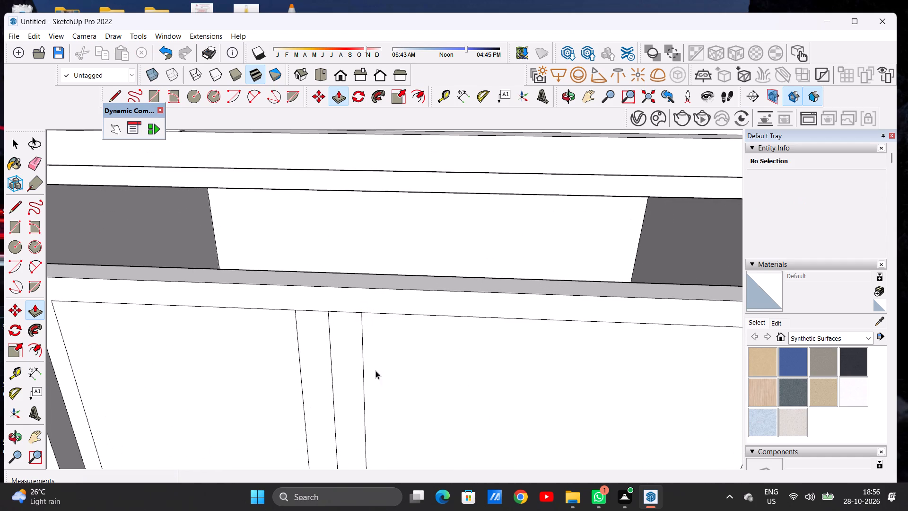
Examine the filled panels and mullions from several angles and in the standard front view.
scroll(378, 376, "down", 20)
scroll(378, 376, "down", 8)
middle_click_drag(401, 371, 407, 311)
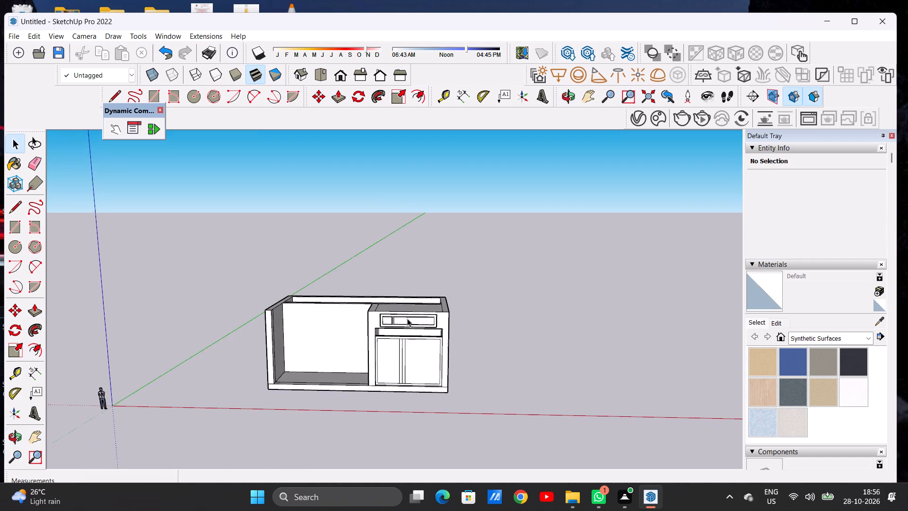
scroll(403, 361, "up", 5)
middle_click_drag(404, 382, 403, 356)
scroll(396, 349, "up", 9)
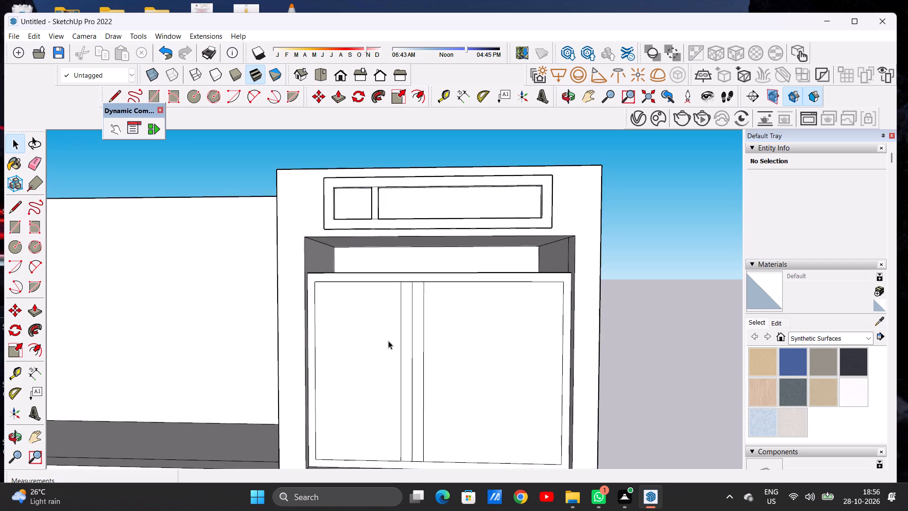
middle_click_drag(387, 345, 395, 361)
scroll(395, 361, "up", 1)
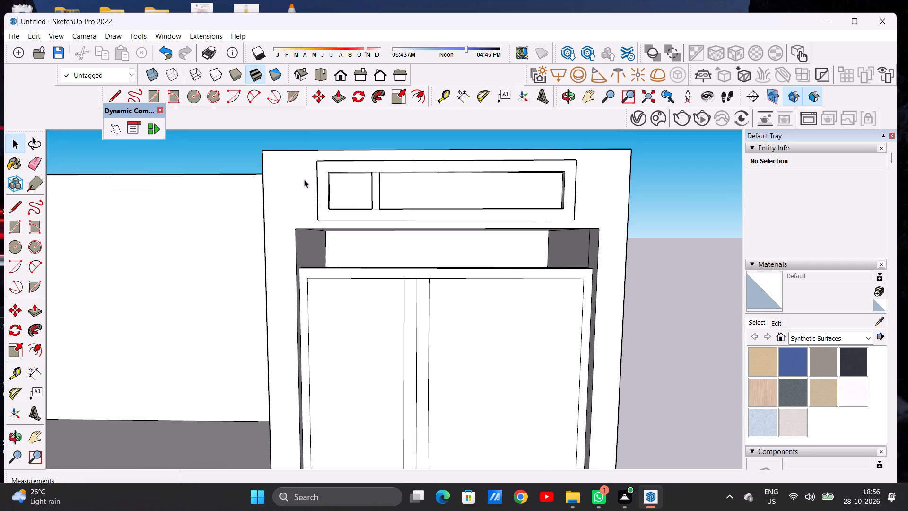
left_click(337, 75)
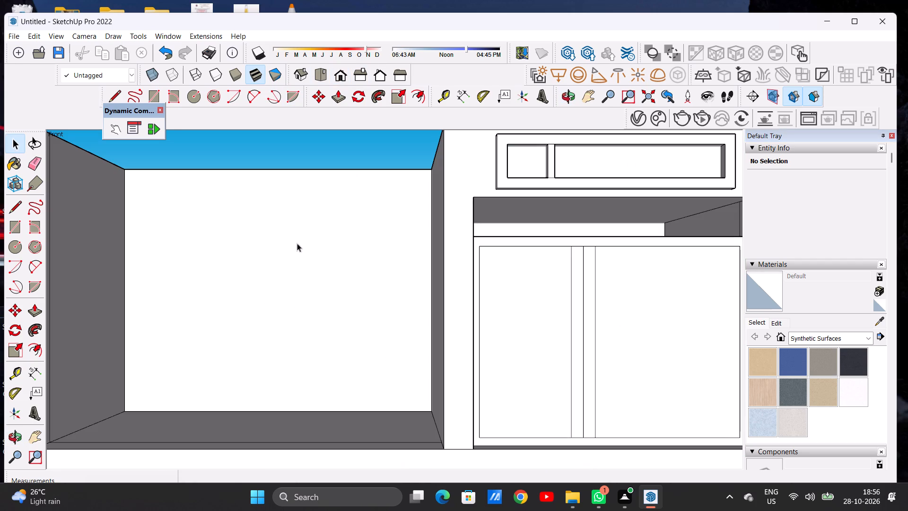
scroll(288, 280, "down", 6)
scroll(440, 292, "up", 7)
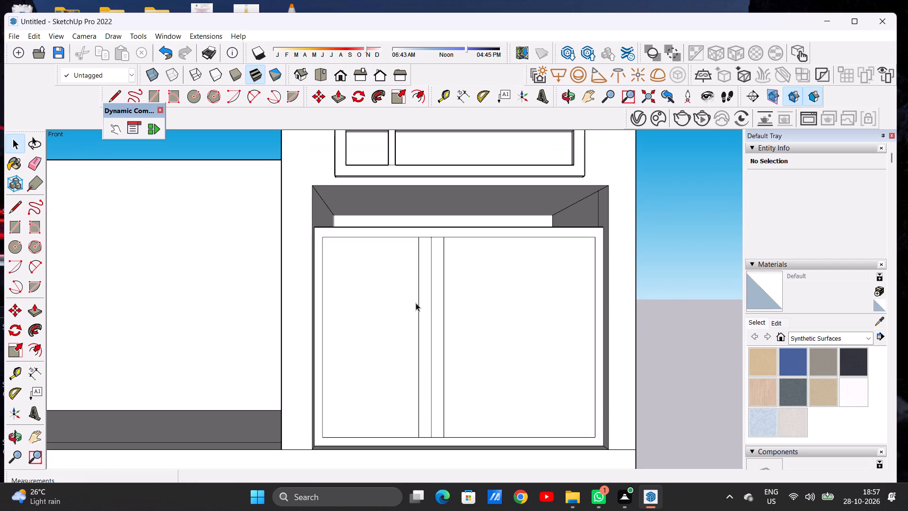
Draw a vertical handle rectangle about 5' 11 3/16" by 6 5/16" on the narrower panel, beside the mullions.
key("r")
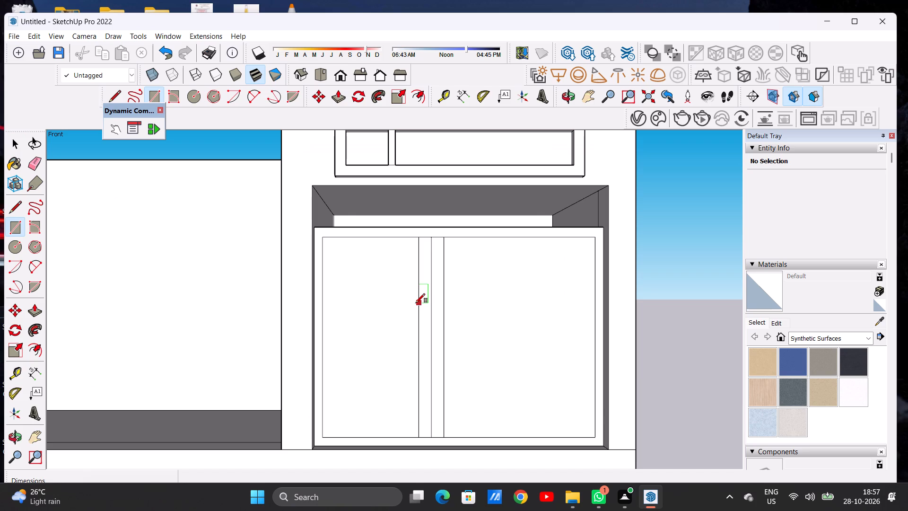
middle_click_drag(337, 339, 330, 357)
scroll(375, 328, "down", 1)
scroll(378, 324, "up", 2)
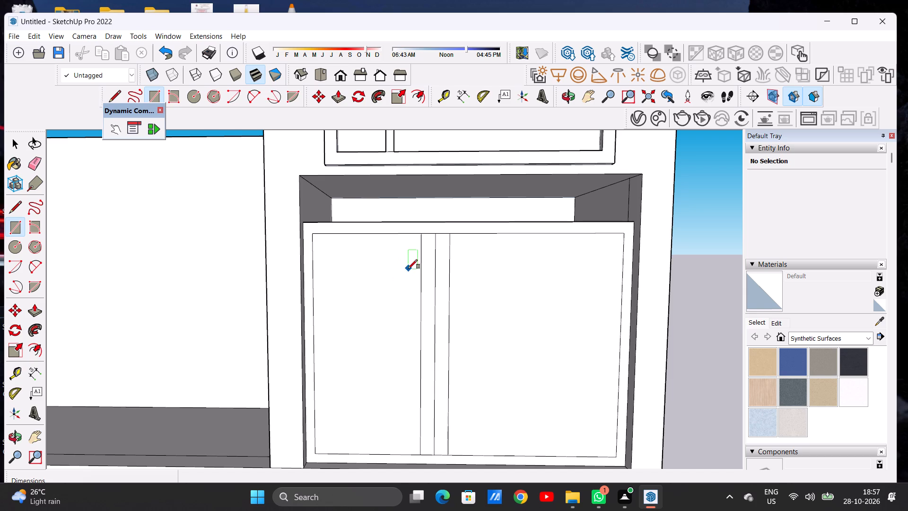
left_click(401, 299)
left_click(411, 298)
left_click(410, 396)
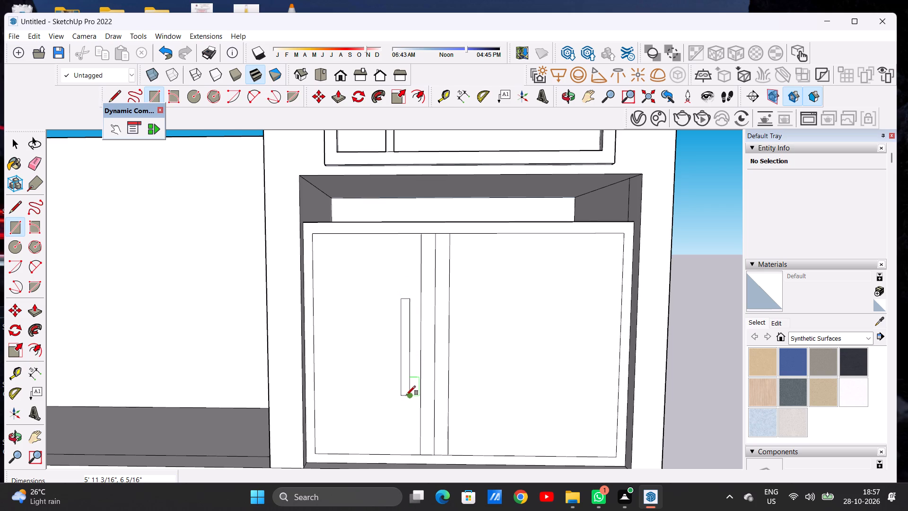
key("space")
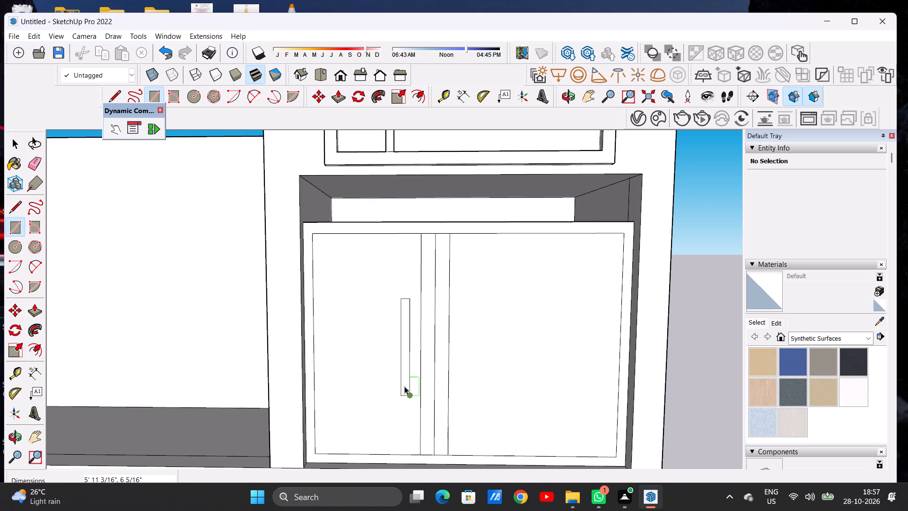
Copy the handle rectangle about 3' 2 1/4" horizontally across the mullions onto the wider panel.
double_click(404, 386)
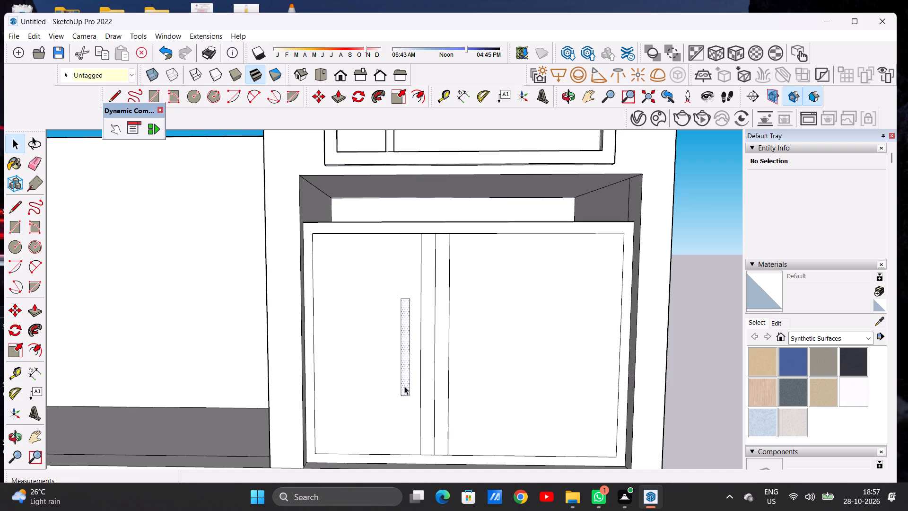
key("m")
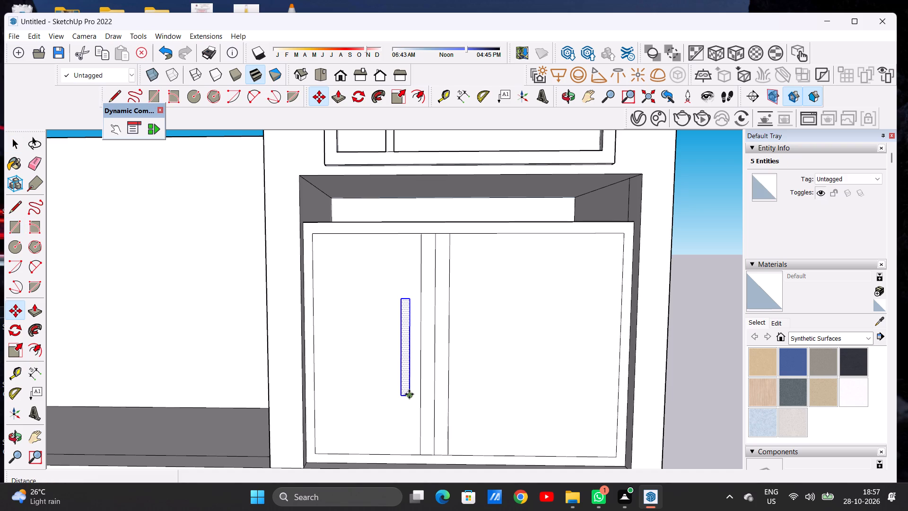
left_click(409, 394)
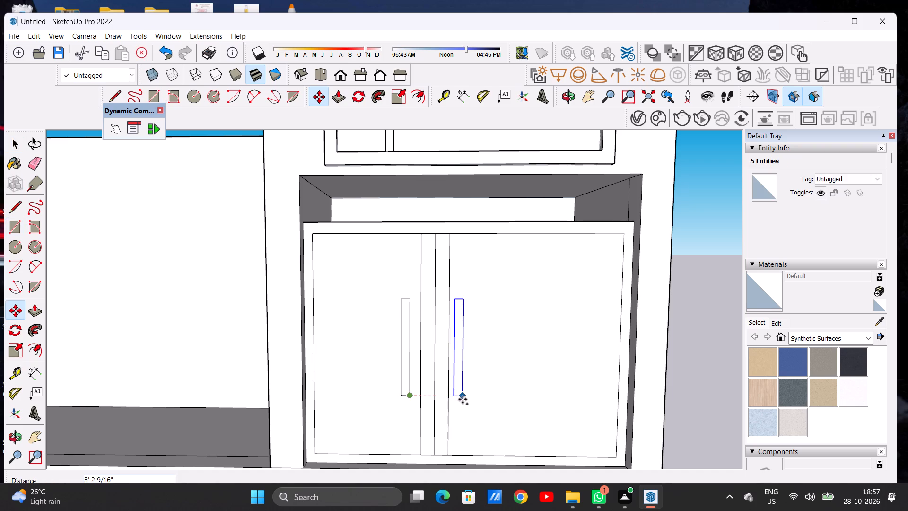
left_click(462, 397)
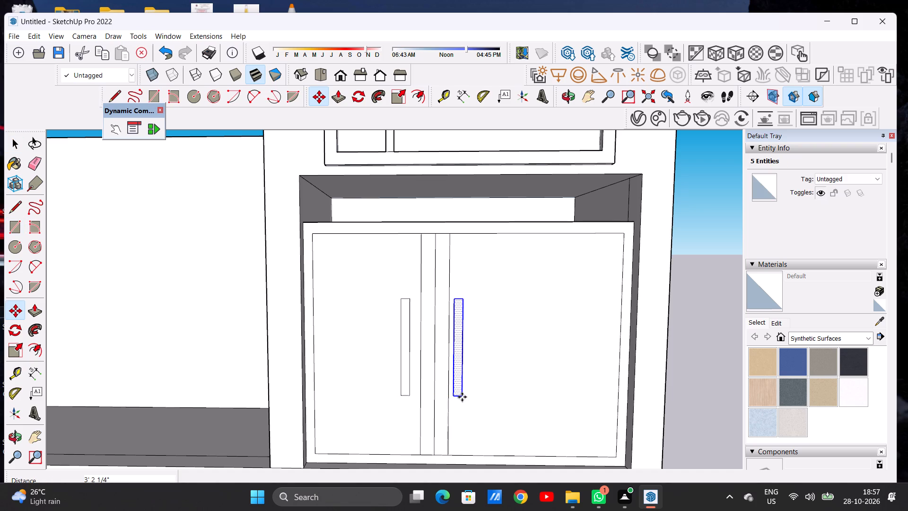
key("space")
Move the narrower panel's handle rectangle about 5 5/8" horizontally toward the central mullions.
double_click(403, 387)
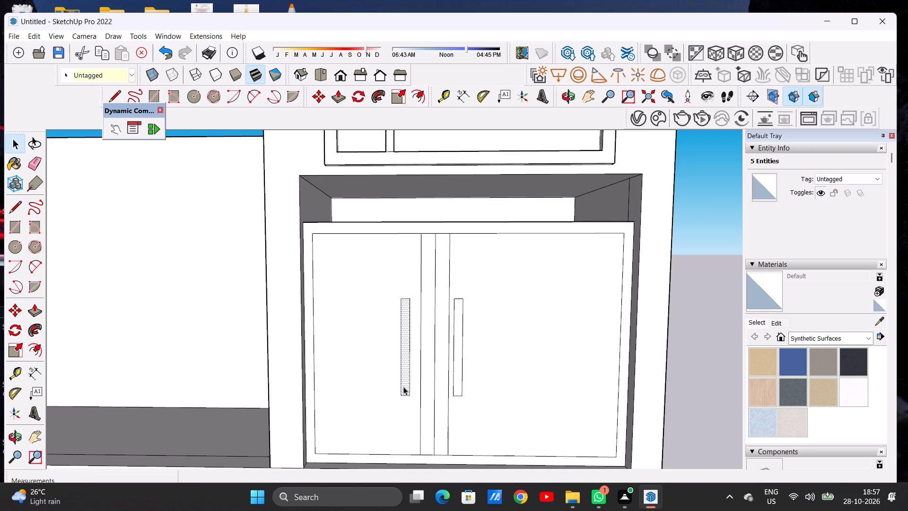
key("m")
scroll(413, 407, "up", 7)
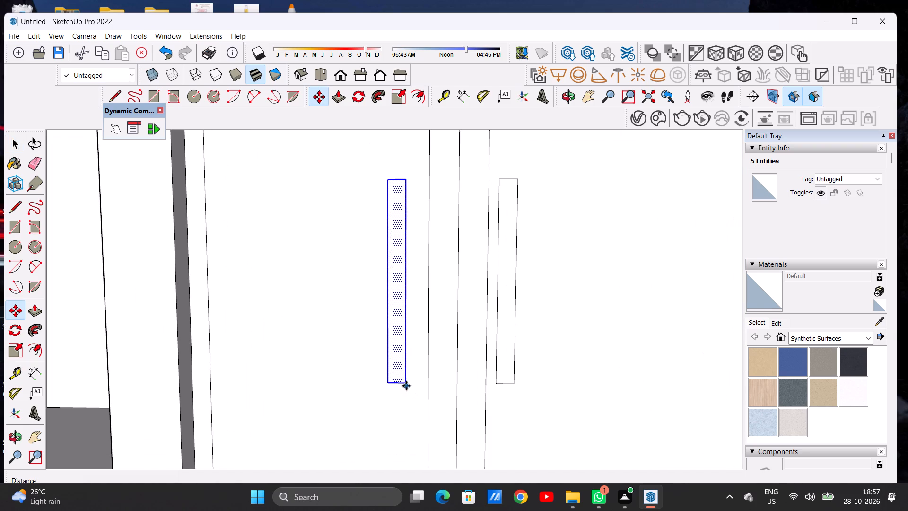
left_click(406, 385)
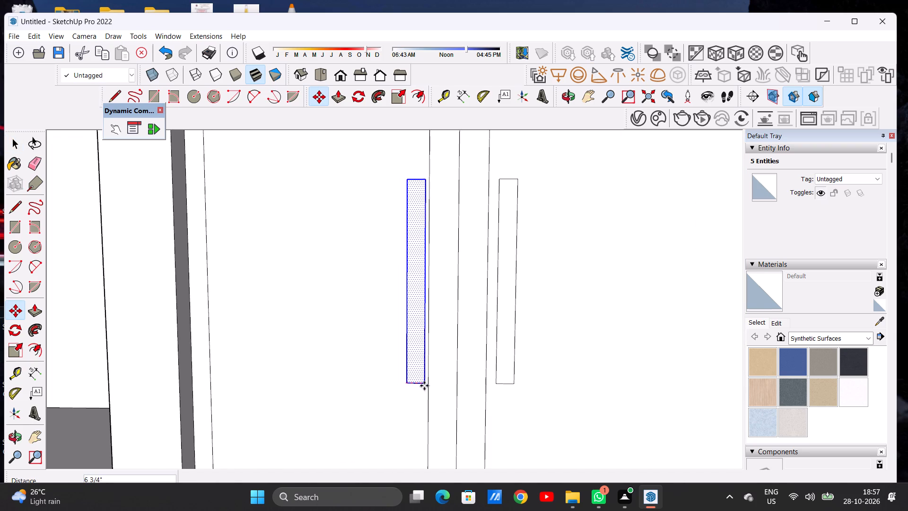
left_click(421, 385)
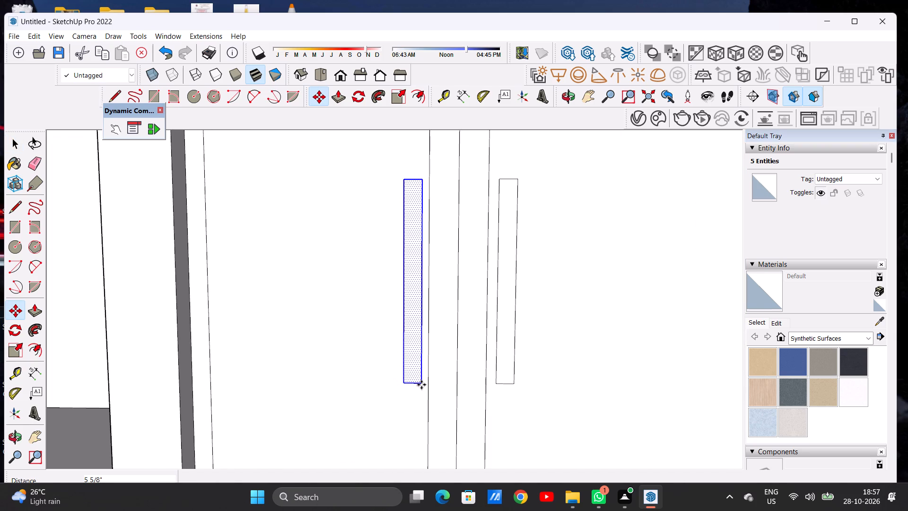
key("space")
scroll(408, 363, "down", 18)
left_click(557, 316)
Examine the spacing of the paired handle outlines up close and against the whole cabinet.
scroll(468, 335, "down", 6)
middle_click_drag(461, 335, 461, 327)
scroll(450, 336, "up", 5)
scroll(445, 340, "down", 1)
scroll(443, 340, "up", 8)
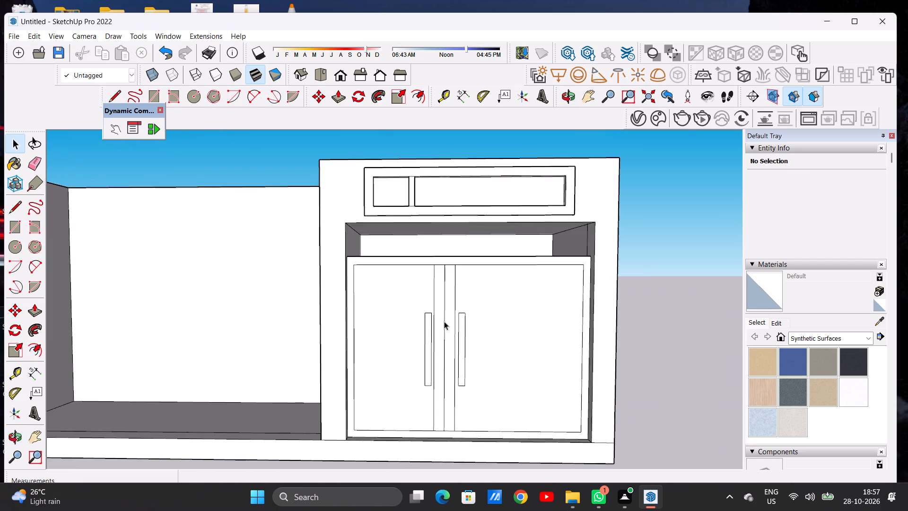
scroll(444, 321, "up", 8)
scroll(392, 337, "down", 20)
scroll(392, 337, "down", 3)
scroll(449, 339, "up", 6)
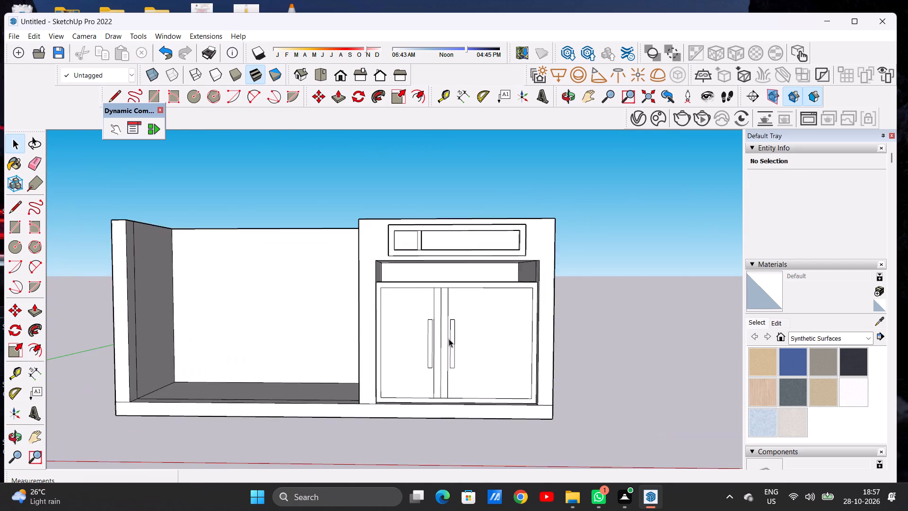
scroll(449, 339, "up", 5)
scroll(434, 333, "down", 1)
scroll(434, 333, "up", 9)
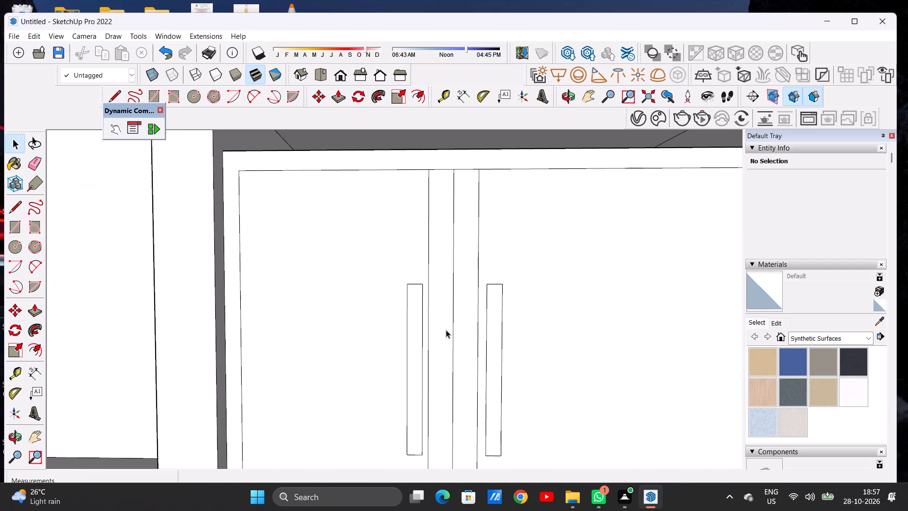
scroll(445, 347, "down", 14)
scroll(483, 338, "down", 4)
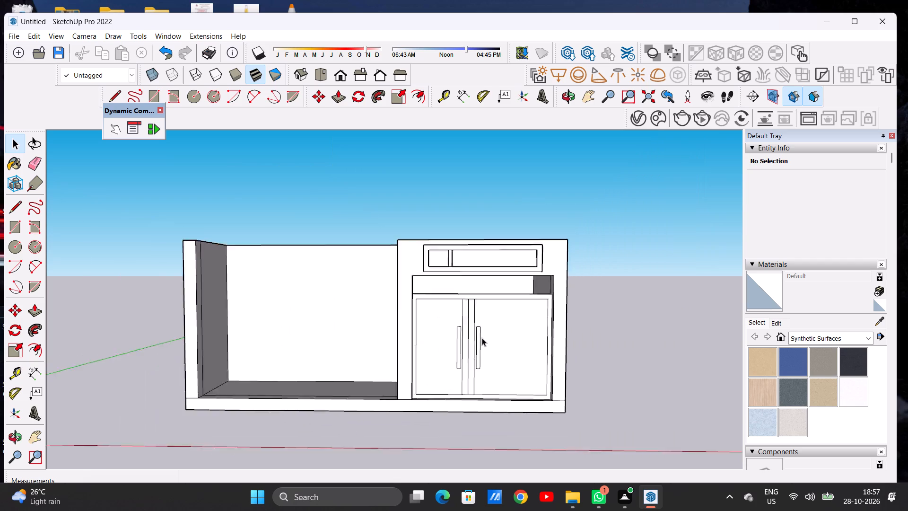
scroll(482, 338, "down", 2)
scroll(560, 334, "down", 6)
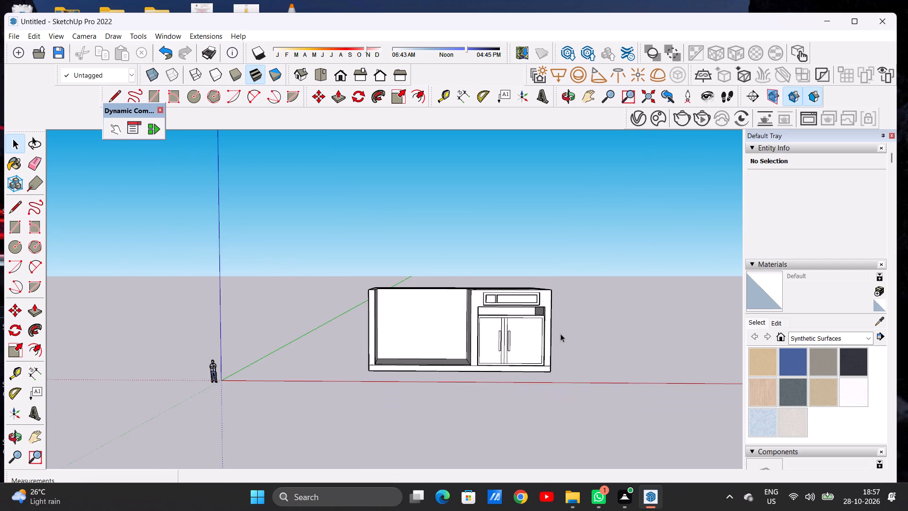
scroll(560, 334, "down", 1)
scroll(524, 337, "up", 3)
scroll(517, 336, "down", 1)
scroll(517, 336, "up", 9)
scroll(515, 336, "down", 1)
scroll(515, 336, "up", 6)
scroll(515, 336, "down", 1)
scroll(515, 336, "up", 5)
Push/Pull the handle rectangle on the wider panel outward into a raised vertical bar.
middle_click_drag(526, 332, 403, 348)
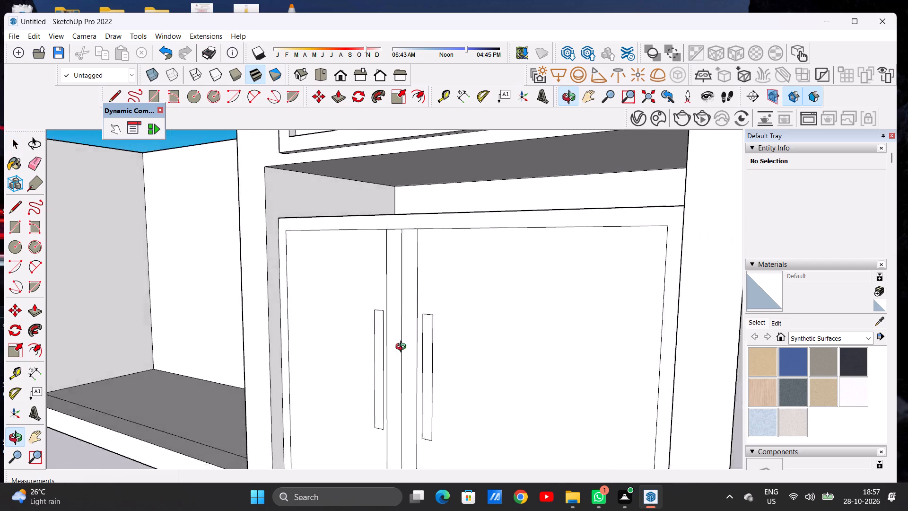
middle_click_drag(403, 348, 337, 398)
scroll(389, 361, "up", 3)
key("p")
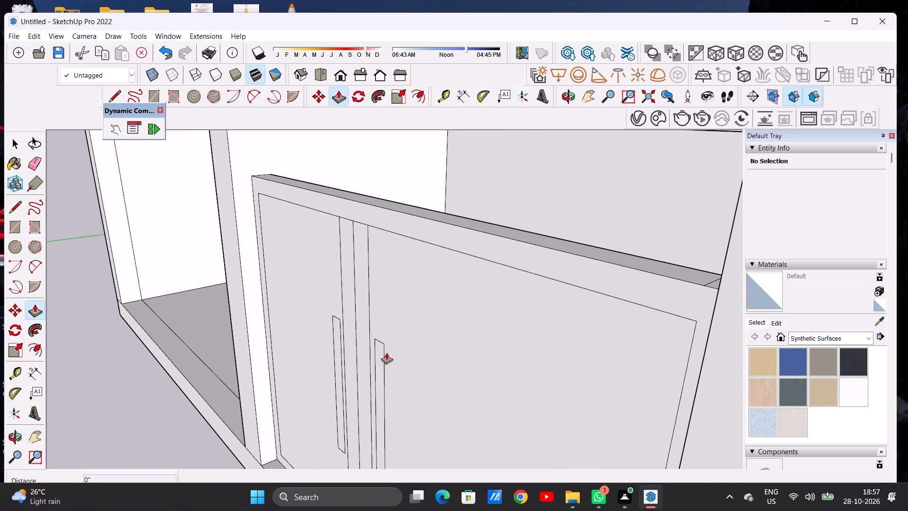
scroll(386, 352, "up", 6)
left_click(377, 348)
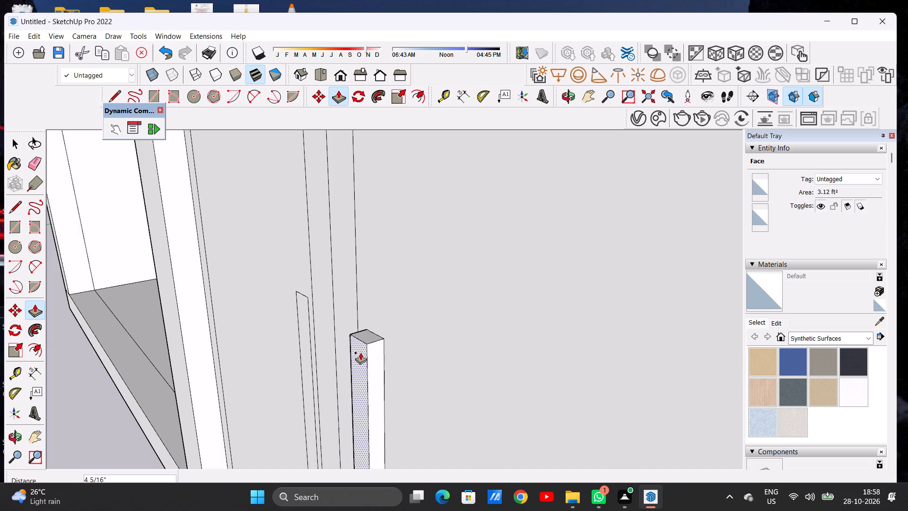
left_click(366, 349)
Push/Pull the narrower panel's handle rectangle outward to the same depth as the wider panel's handle.
scroll(305, 306, "up", 6)
left_click(305, 306)
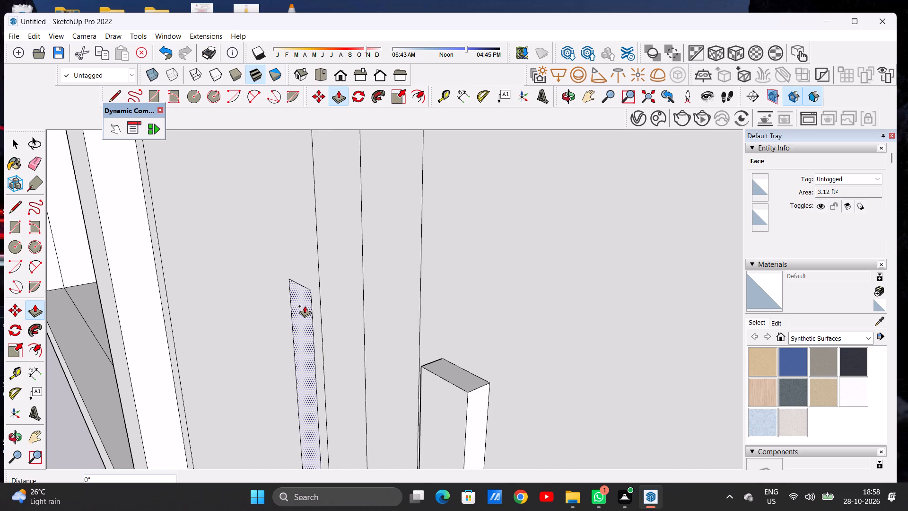
left_click(428, 370)
key("space")
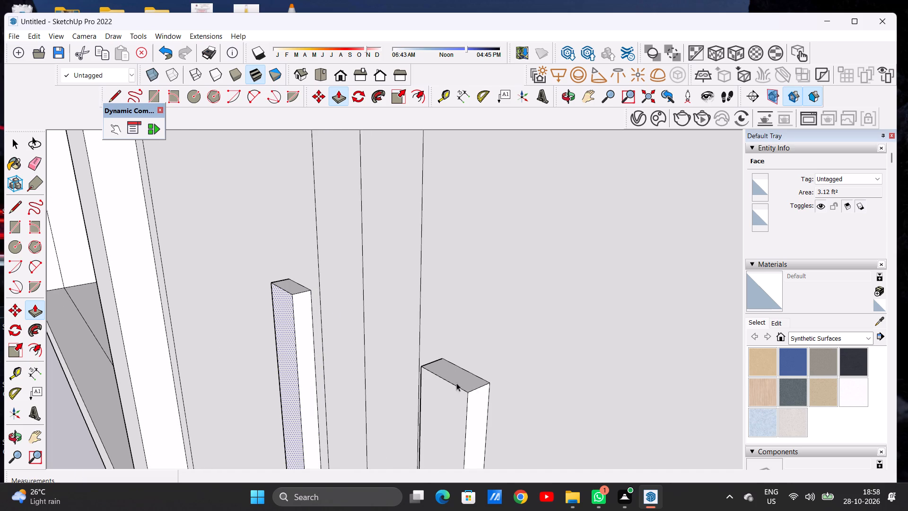
Examine the raised handles up close and the whole cabinet from the front and from above.
scroll(472, 386, "down", 20)
scroll(472, 386, "down", 4)
scroll(490, 319, "up", 1)
scroll(489, 321, "down", 4)
scroll(487, 327, "up", 1)
scroll(487, 328, "down", 2)
middle_click_drag(427, 348, 606, 305)
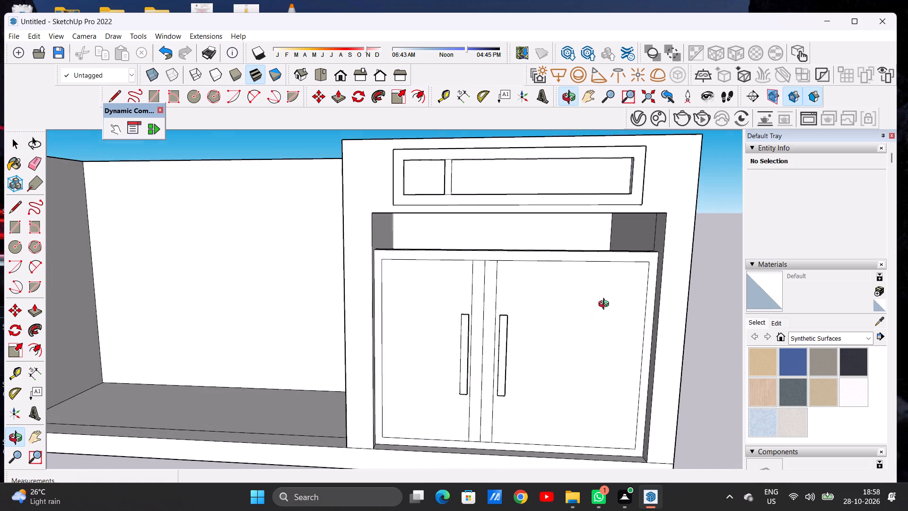
middle_click_drag(606, 305, 614, 296)
scroll(471, 352, "down", 7)
scroll(472, 367, "up", 9)
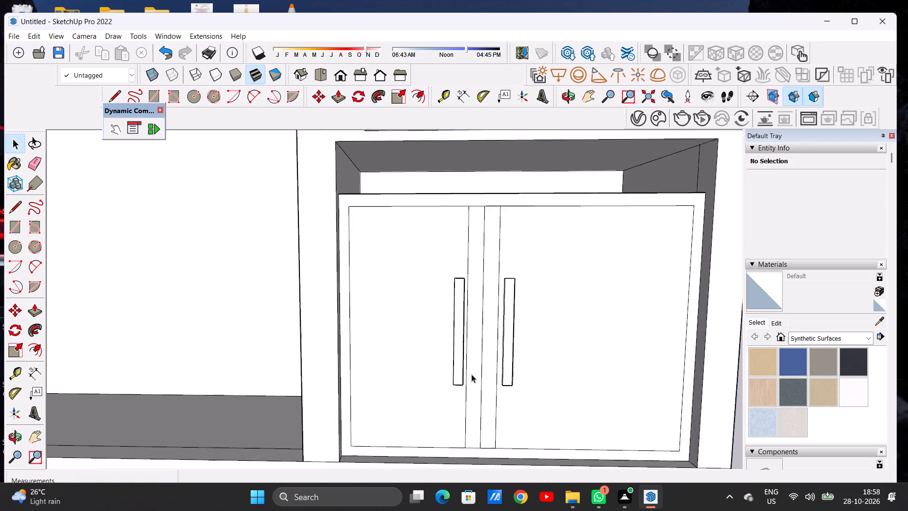
scroll(471, 374, "down", 1)
scroll(471, 374, "up", 2)
scroll(471, 374, "down", 1)
scroll(471, 374, "up", 5)
scroll(473, 376, "down", 1)
scroll(473, 376, "up", 5)
middle_click_drag(536, 351, 568, 358)
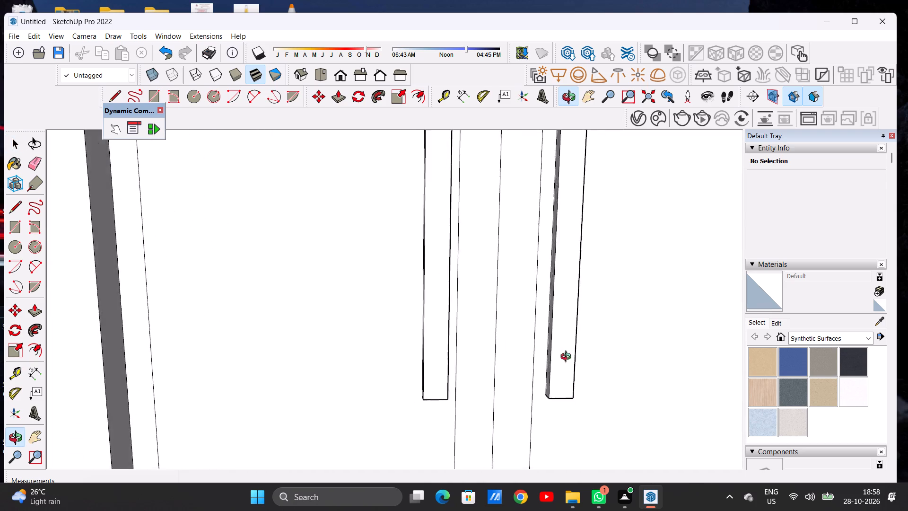
middle_click_drag(568, 358, 491, 361)
scroll(491, 361, "down", 8)
scroll(491, 361, "up", 1)
scroll(491, 361, "down", 4)
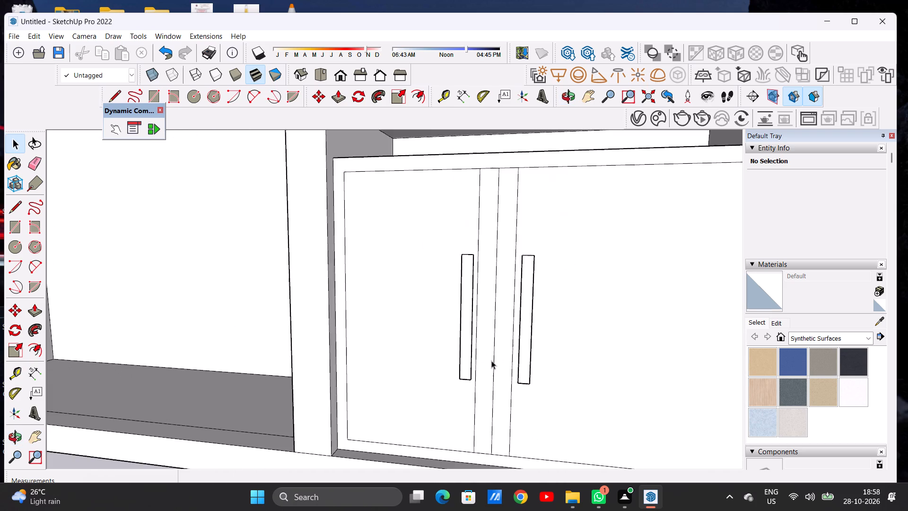
scroll(491, 361, "down", 10)
middle_click_drag(454, 361, 514, 341)
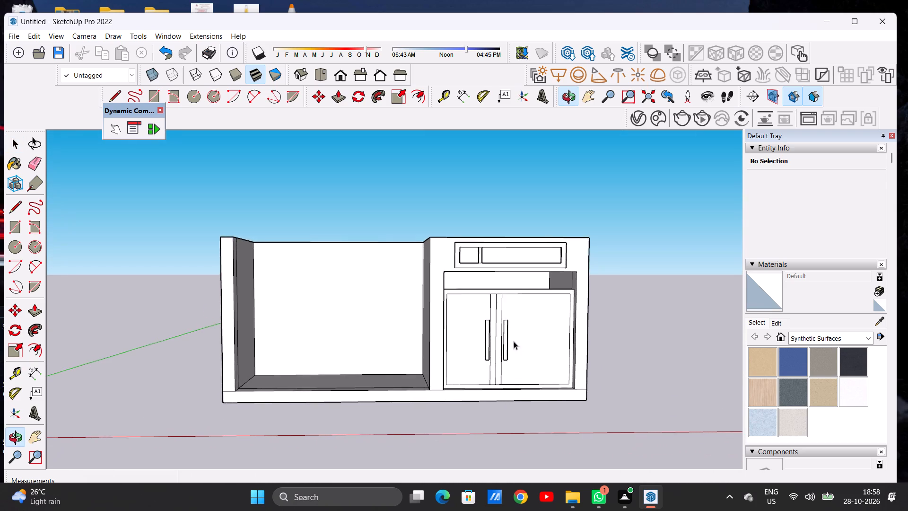
scroll(392, 377, "down", 7)
middle_click_drag(370, 354, 363, 421)
scroll(360, 306, "up", 5)
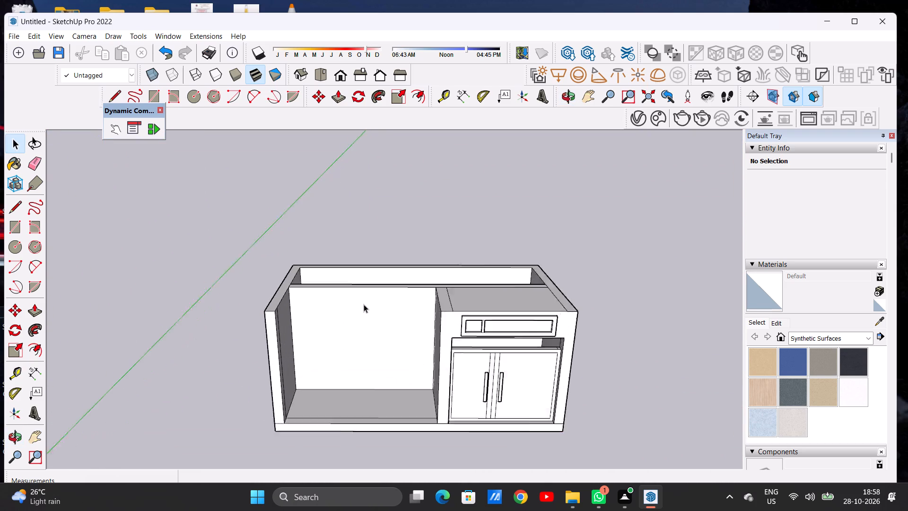
scroll(364, 304, "up", 2)
middle_click_drag(370, 366, 371, 312)
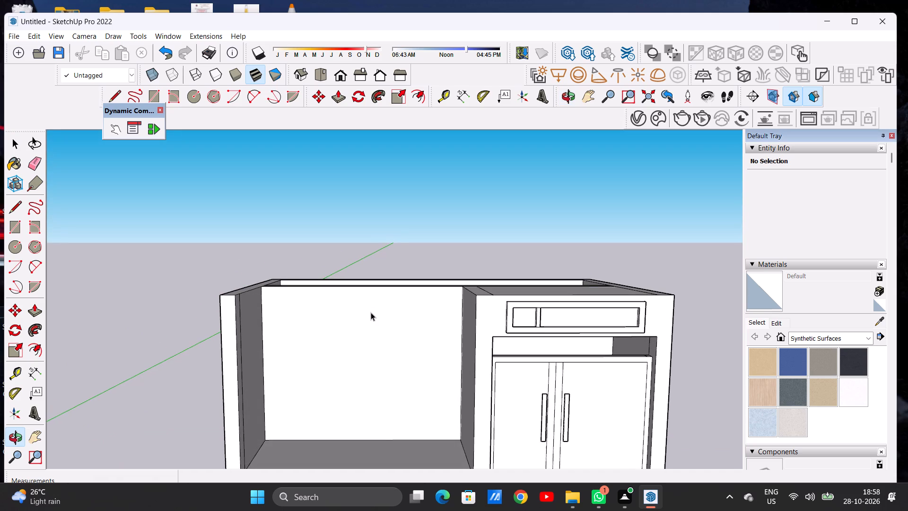
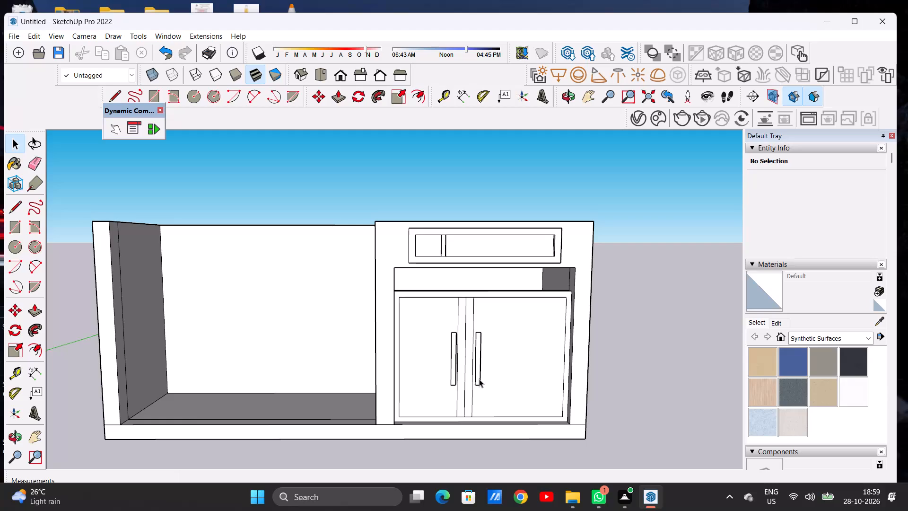
Examine the whole cabinet and its raised handles from the front, from low down and from slightly above.
scroll(479, 379, "down", 18)
scroll(464, 355, "up", 6)
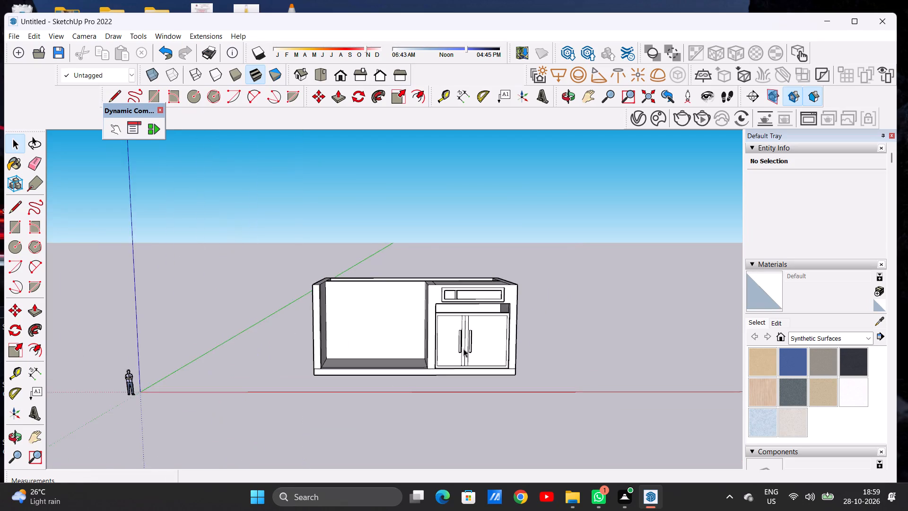
scroll(463, 349, "up", 4)
scroll(465, 341, "down", 2)
scroll(465, 341, "up", 11)
scroll(550, 355, "down", 8)
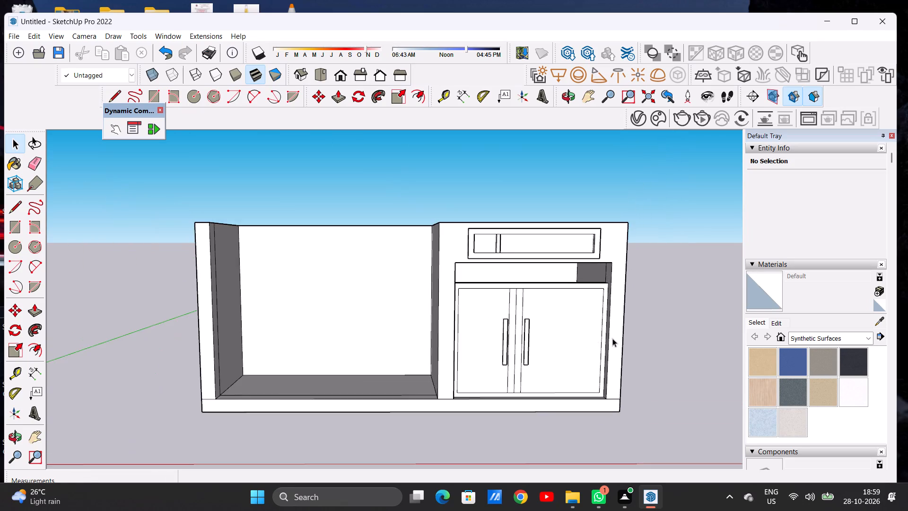
scroll(613, 340, "down", 3)
middle_click_drag(601, 344, 578, 311)
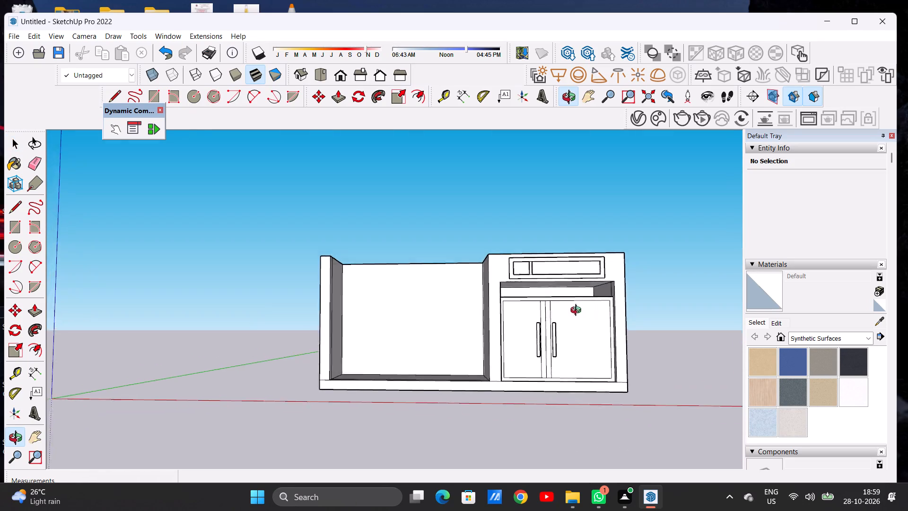
middle_click_drag(578, 311, 580, 348)
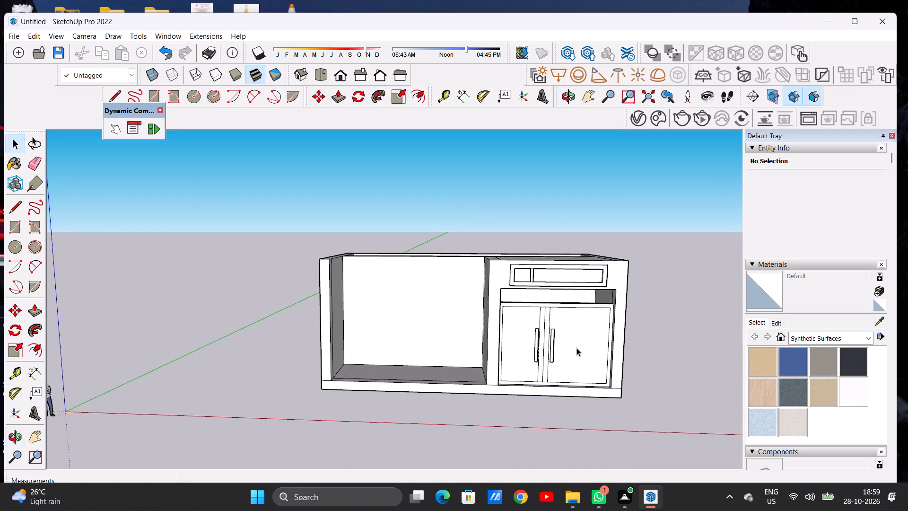
scroll(573, 348, "down", 3)
scroll(615, 343, "up", 7)
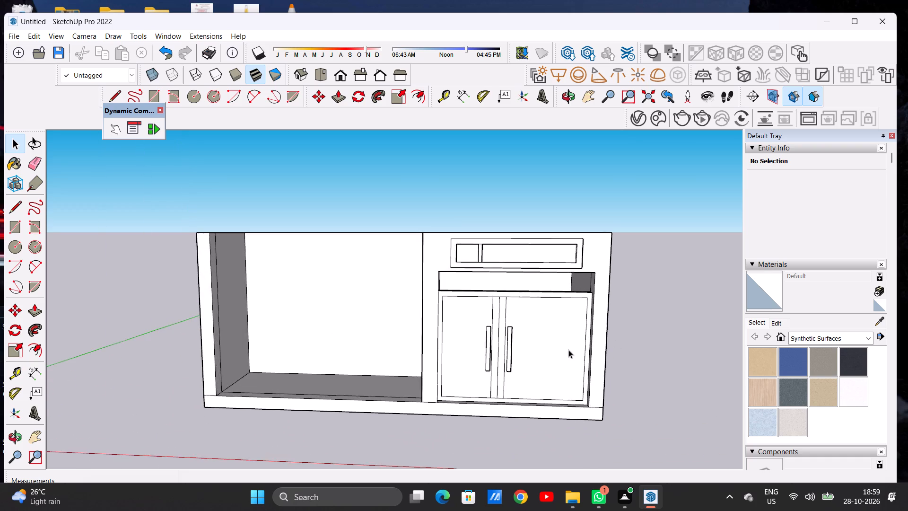
scroll(579, 348, "down", 6)
scroll(439, 340, "up", 7)
Draw an upright rectangle about 10' 2" by 17' 8" on the open compartment's back wall, standing on the floor edge.
middle_click_drag(439, 356, 440, 349)
scroll(440, 349, "up", 1)
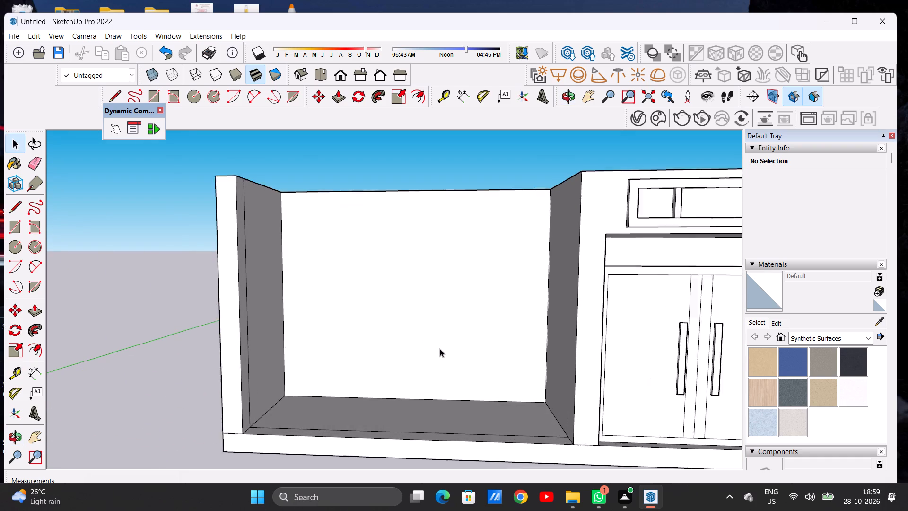
scroll(440, 349, "up", 1)
key("r")
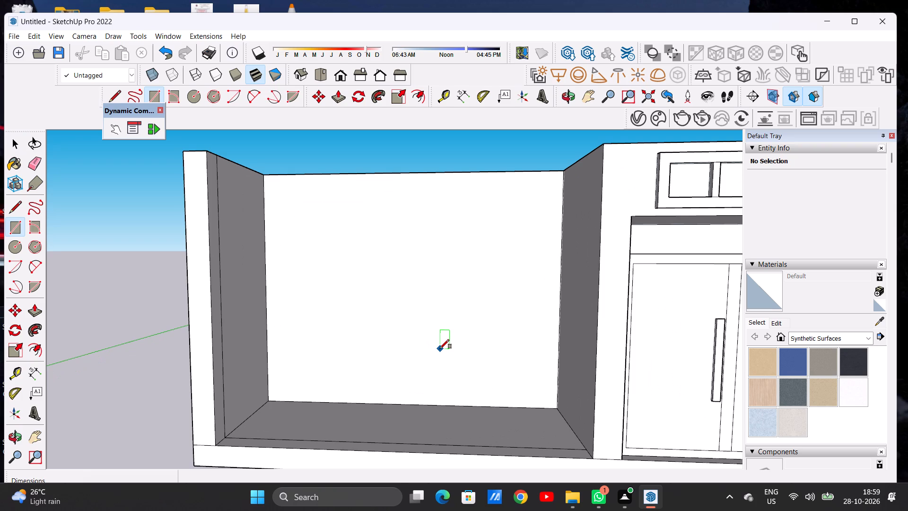
left_click(419, 404)
left_click(528, 222)
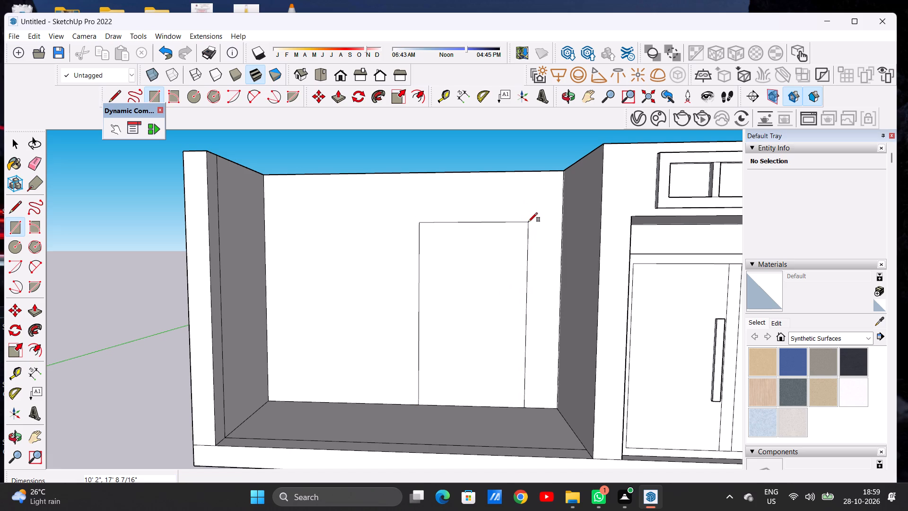
left_click(528, 222)
key("space")
Move the tall rectangle along the floor edge, closer to the divider beside the door cabinet.
left_click(490, 336)
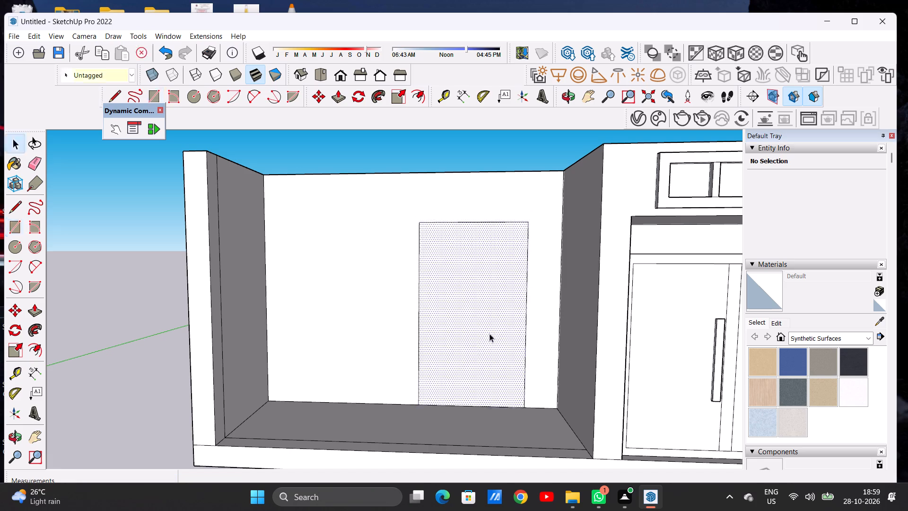
left_click(489, 333)
triple_click(490, 335)
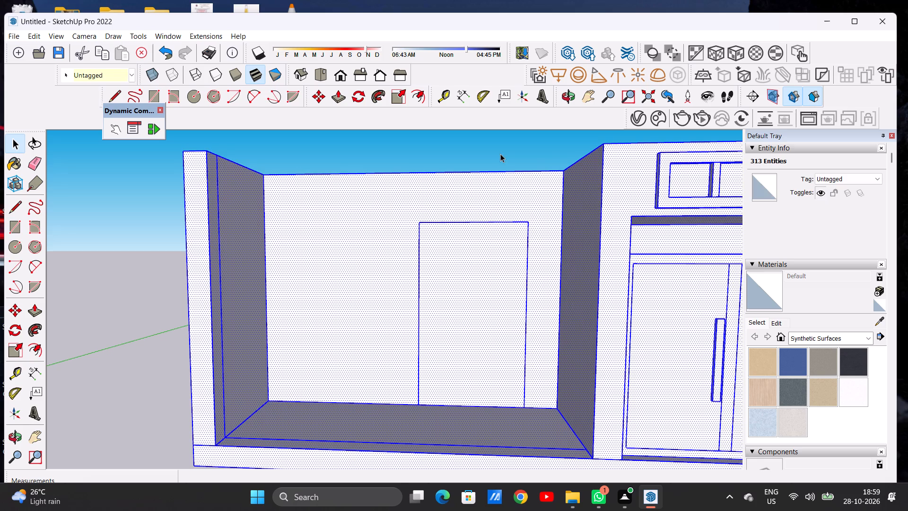
left_click(500, 154)
double_click(478, 305)
key("m")
scroll(512, 411, "up", 4)
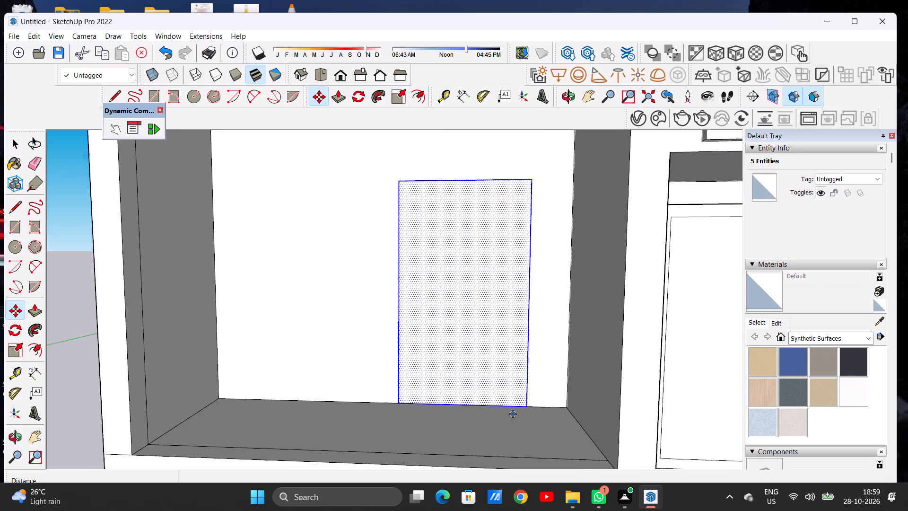
left_click(532, 403)
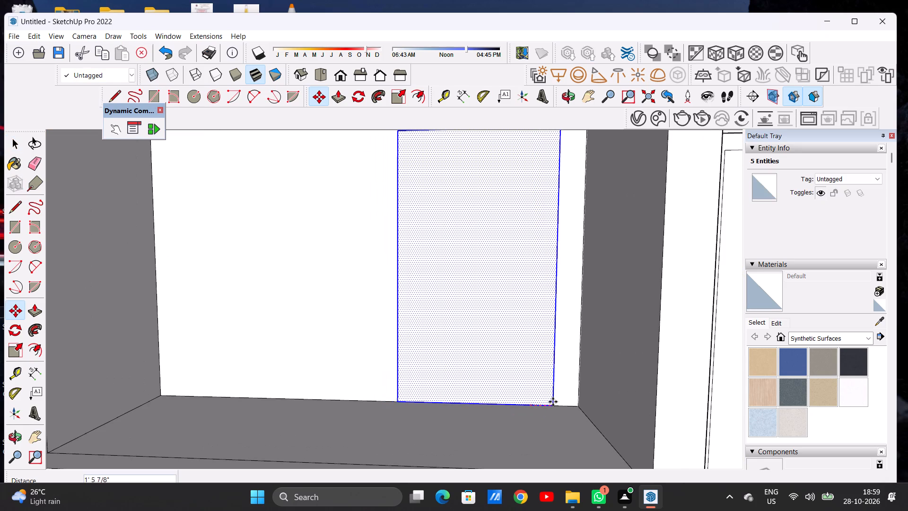
left_click(555, 400)
key("space")
scroll(503, 361, "down", 5)
scroll(503, 361, "up", 2)
scroll(503, 361, "down", 4)
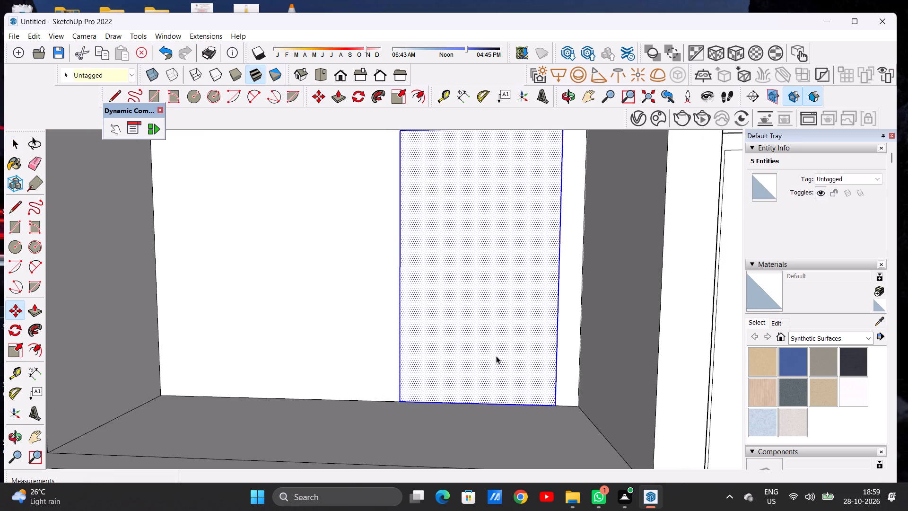
scroll(486, 350, "down", 10)
left_click(483, 184)
From the front view, draw a near-square rectangle about 12' 4" by 11' 11" on the back wall beside the tall rectangle.
scroll(394, 291, "up", 6)
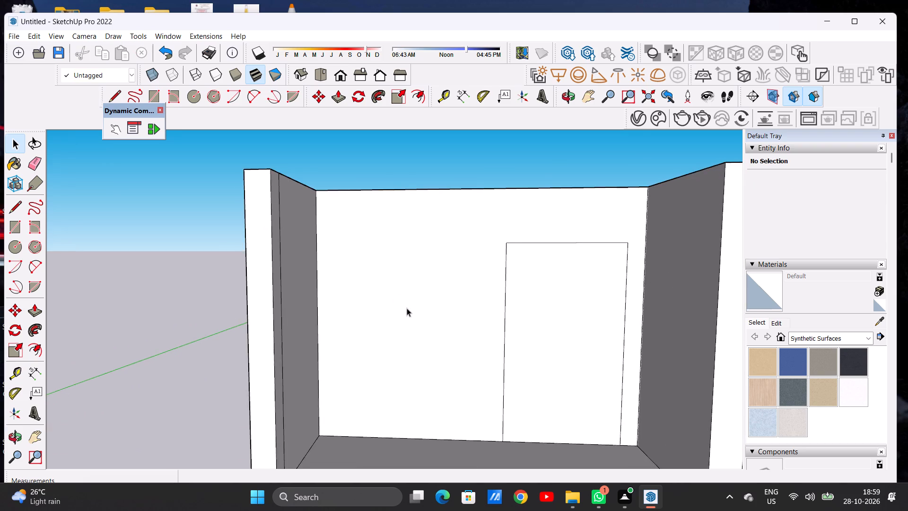
middle_click_drag(405, 307, 414, 298)
scroll(404, 307, "down", 6)
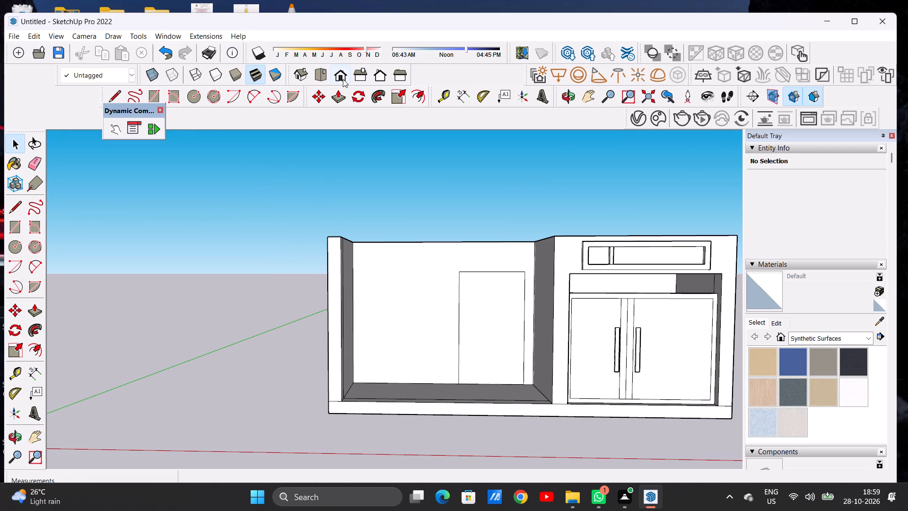
left_click(342, 79)
scroll(480, 284, "down", 7)
scroll(392, 273, "up", 9)
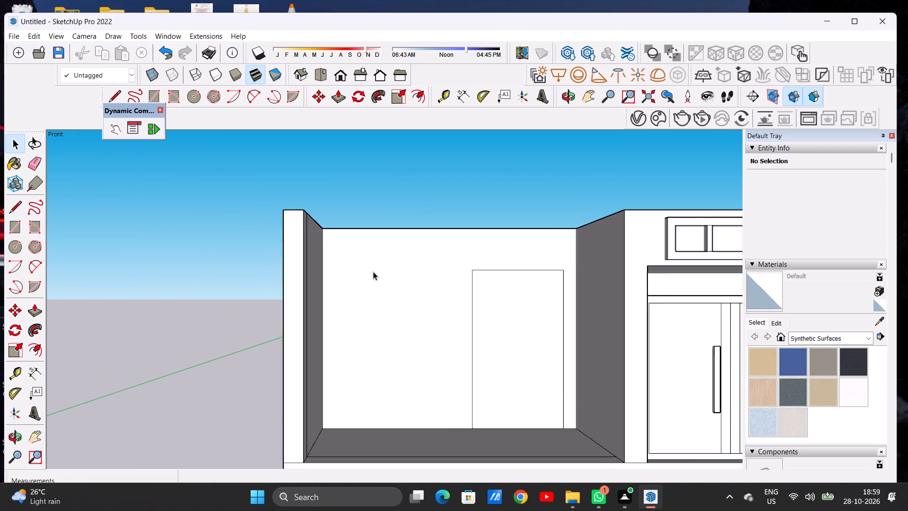
scroll(373, 272, "up", 2)
key("r")
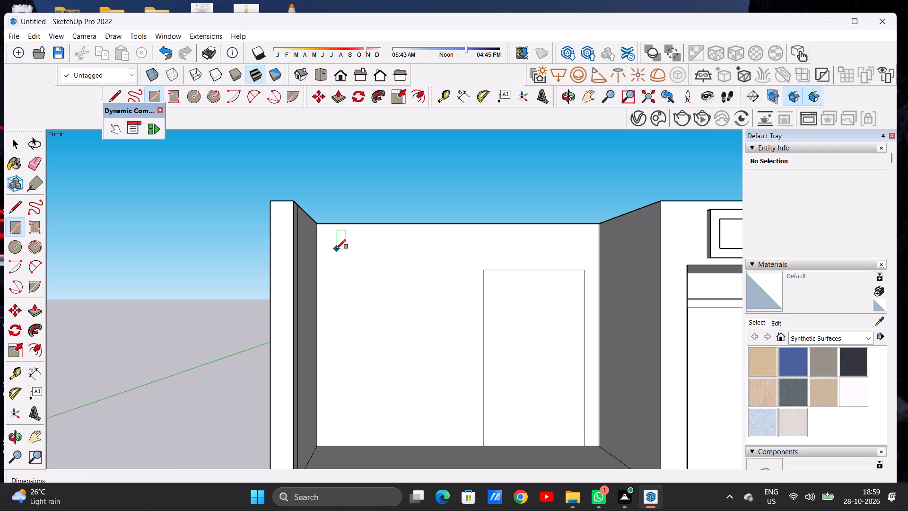
left_click(336, 249)
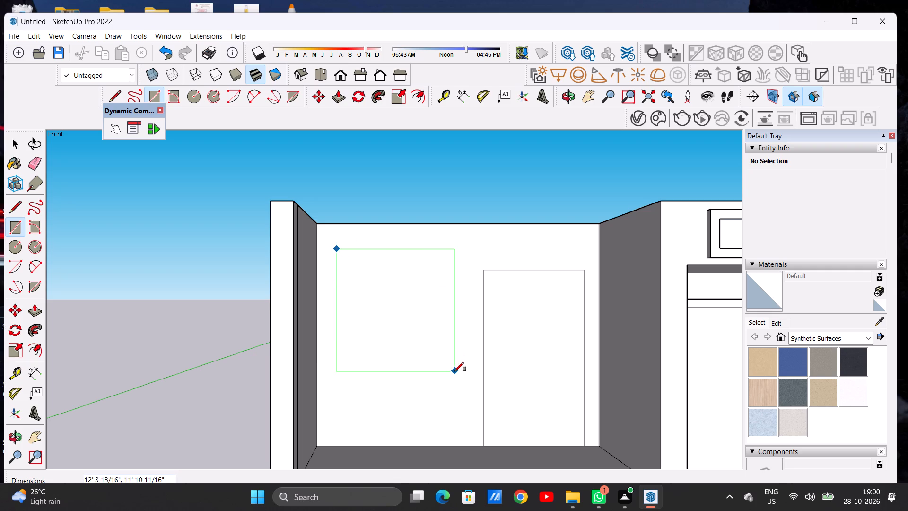
left_click(454, 371)
left_click(454, 371)
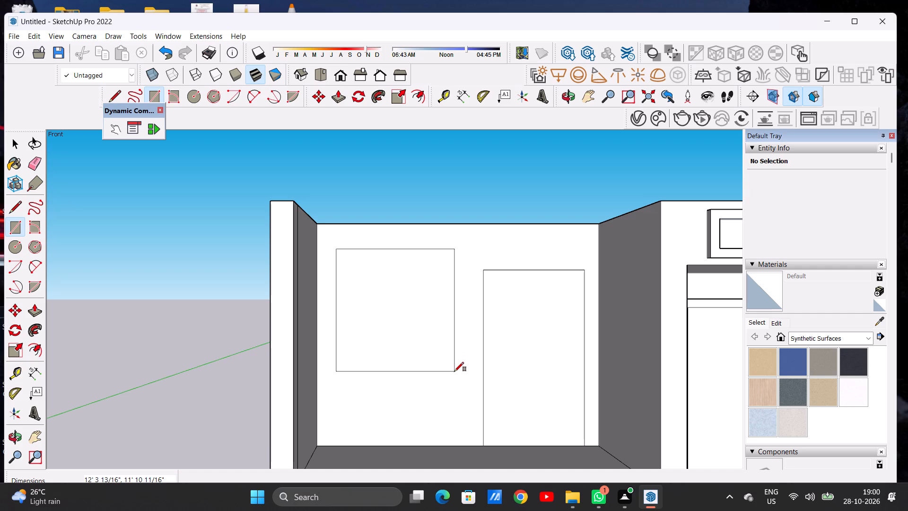
key("space")
Move the near-square rectangle down about 2' so its top lines up with the tall rectangle's top.
scroll(437, 394, "down", 5)
scroll(438, 308, "up", 5)
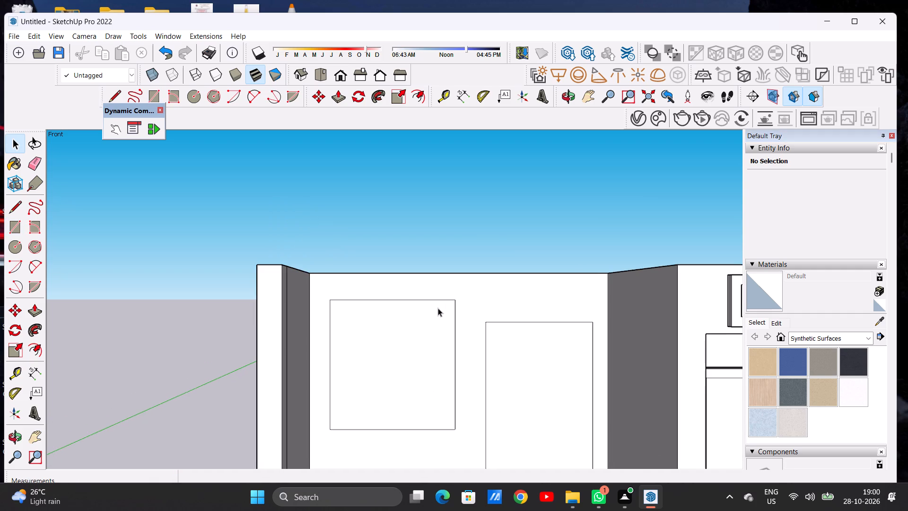
scroll(404, 312, "down", 3)
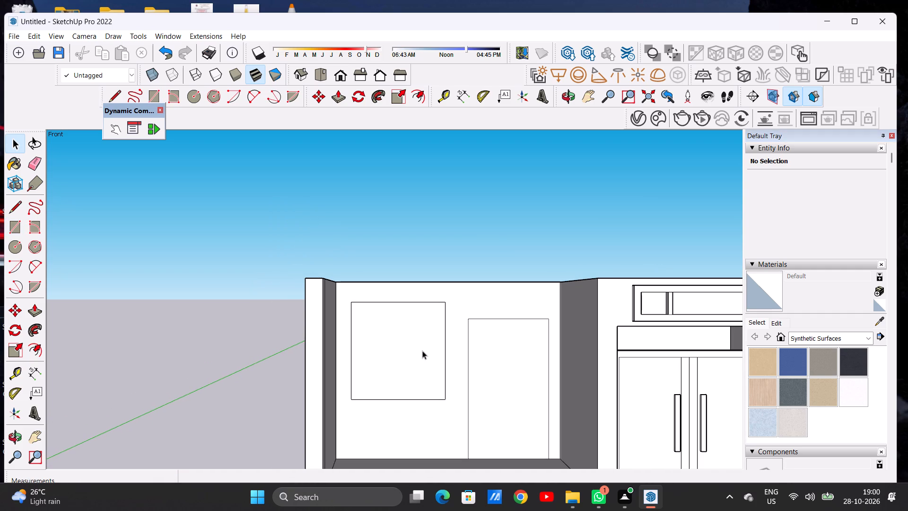
double_click(419, 348)
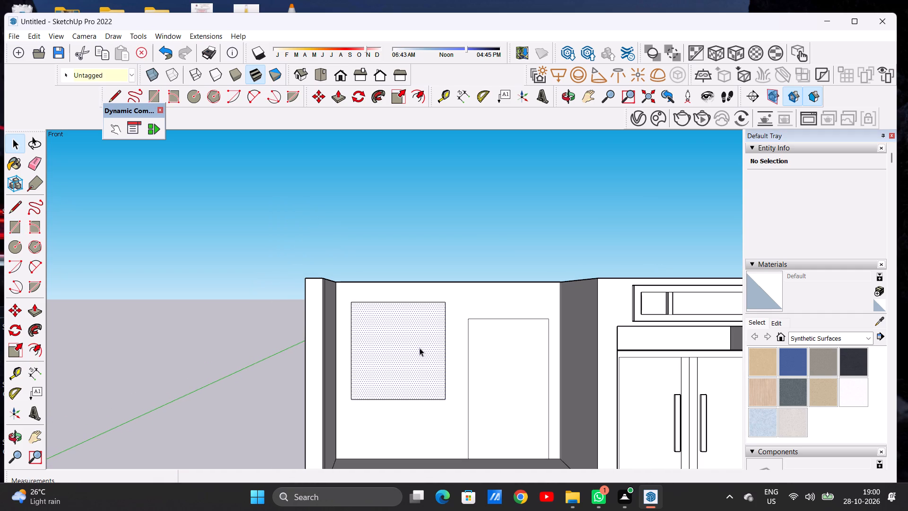
key("m")
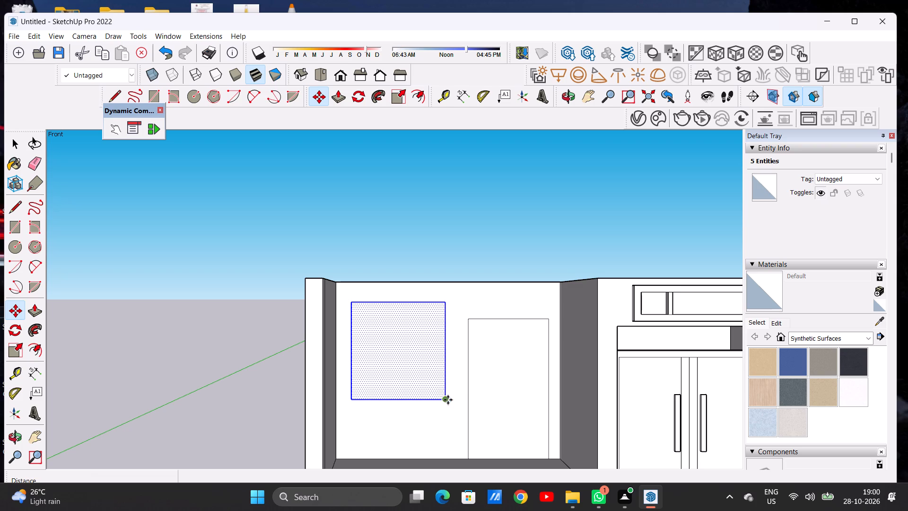
left_click(448, 400)
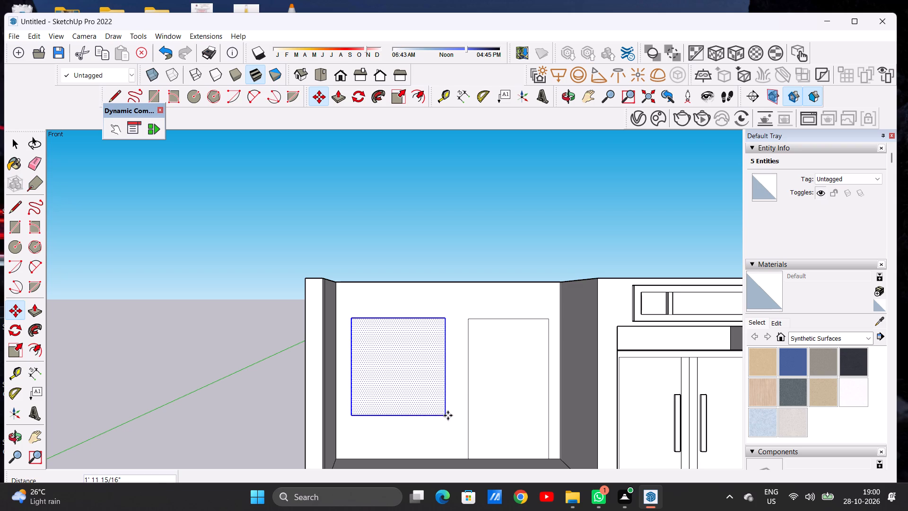
left_click(448, 415)
key("space")
left_click(456, 231)
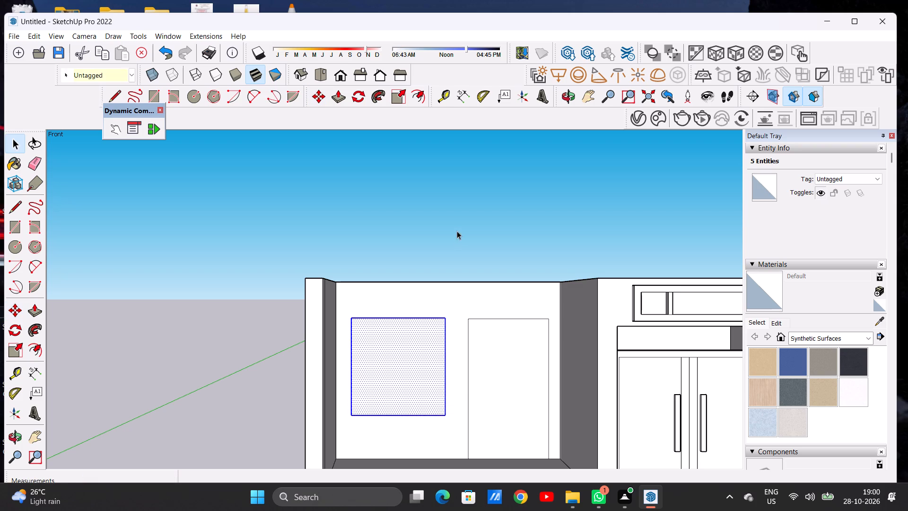
Push/Pull the near-square rectangle slightly into the back wall to form a shallow window recess.
scroll(434, 231, "down", 5)
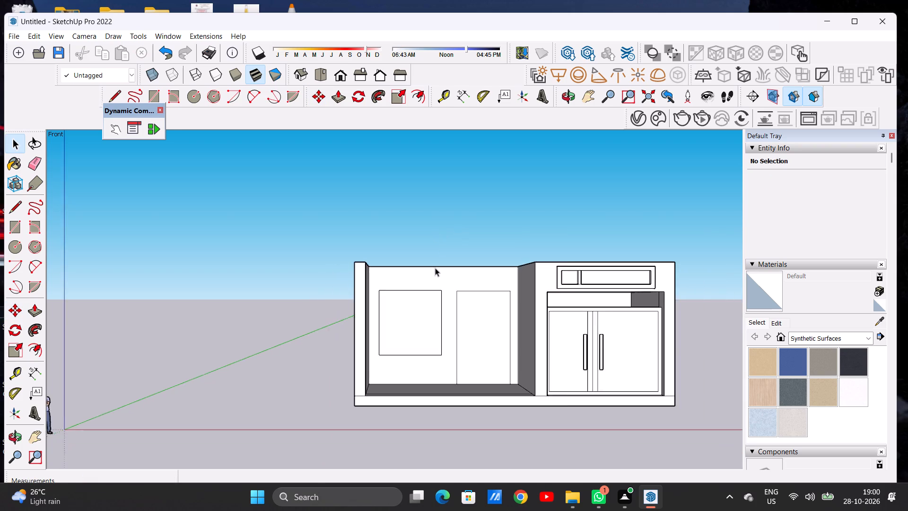
scroll(423, 304, "up", 6)
scroll(405, 295, "down", 4)
middle_click_drag(416, 291, 411, 329)
scroll(427, 305, "up", 5)
key("p")
middle_click_drag(416, 327, 415, 326)
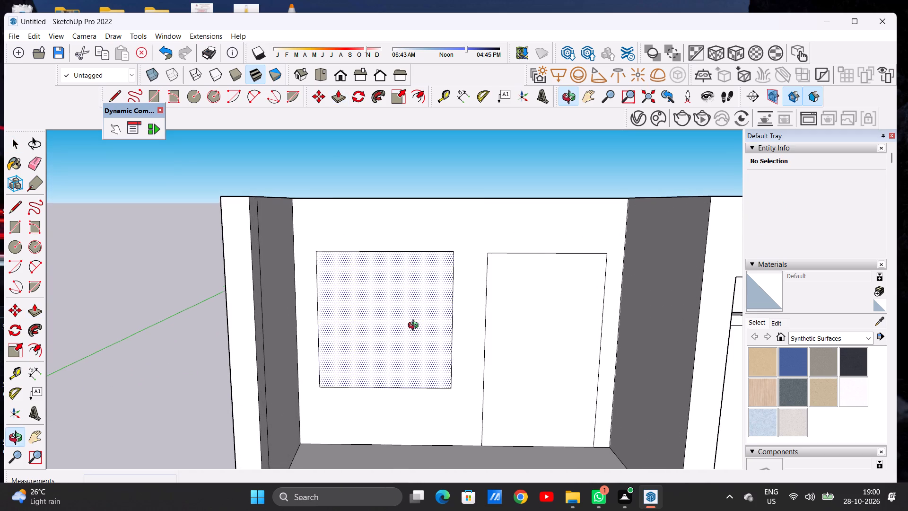
middle_click_drag(415, 326, 426, 326)
scroll(421, 300, "up", 6)
left_click(402, 306)
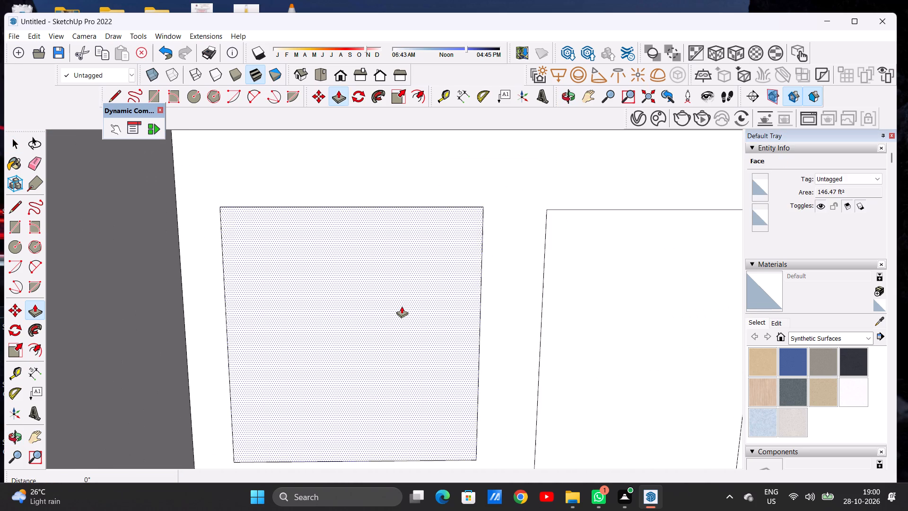
left_click(399, 303)
key("space")
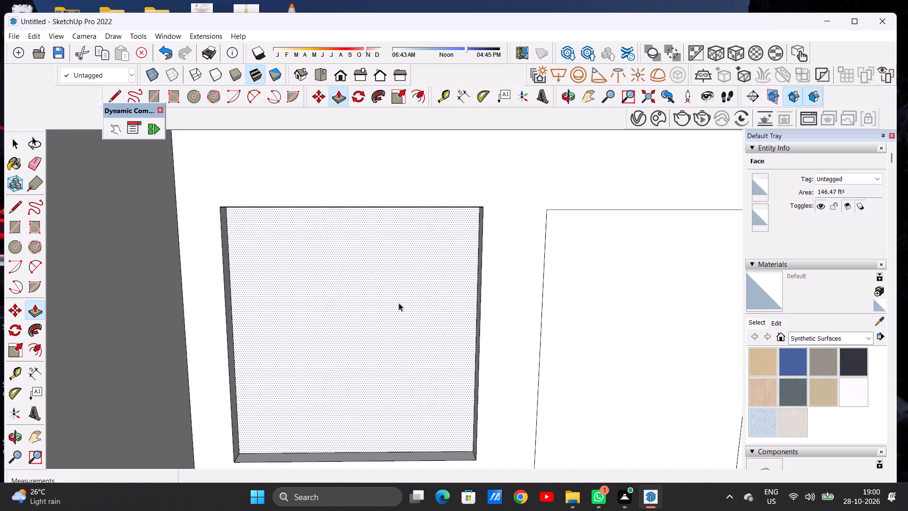
Examine the recessed window and the tall rectangle up close and against the whole cabinet.
scroll(406, 281, "down", 3)
scroll(407, 281, "up", 1)
scroll(407, 281, "down", 1)
scroll(407, 281, "up", 1)
middle_click_drag(387, 329, 374, 297)
scroll(378, 300, "down", 9)
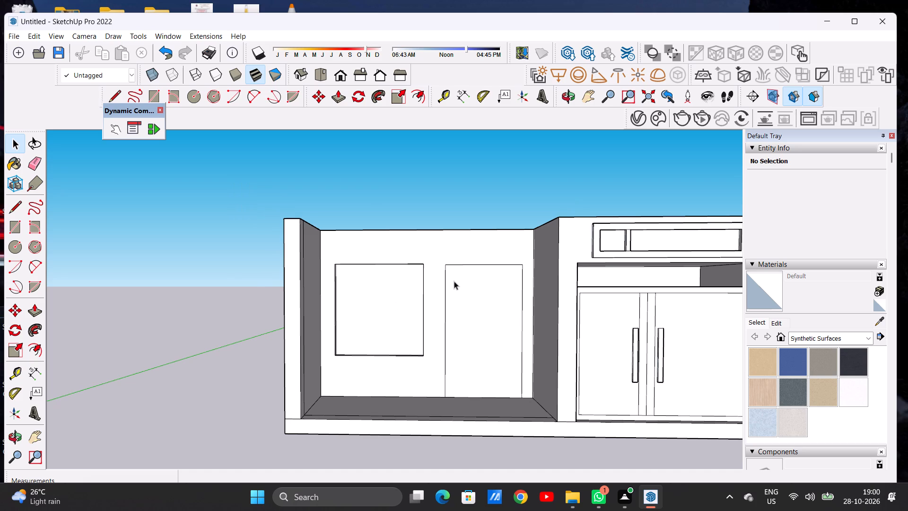
scroll(280, 323, "down", 4)
scroll(445, 299, "up", 1)
scroll(445, 299, "down", 1)
Offset the tall rectangle's outline inward to form a narrow door frame border.
scroll(445, 299, "up", 7)
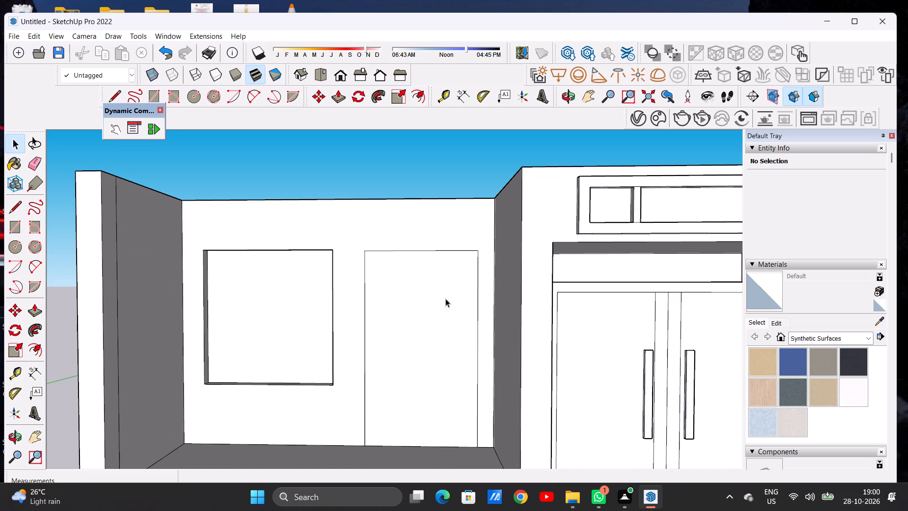
type("OF")
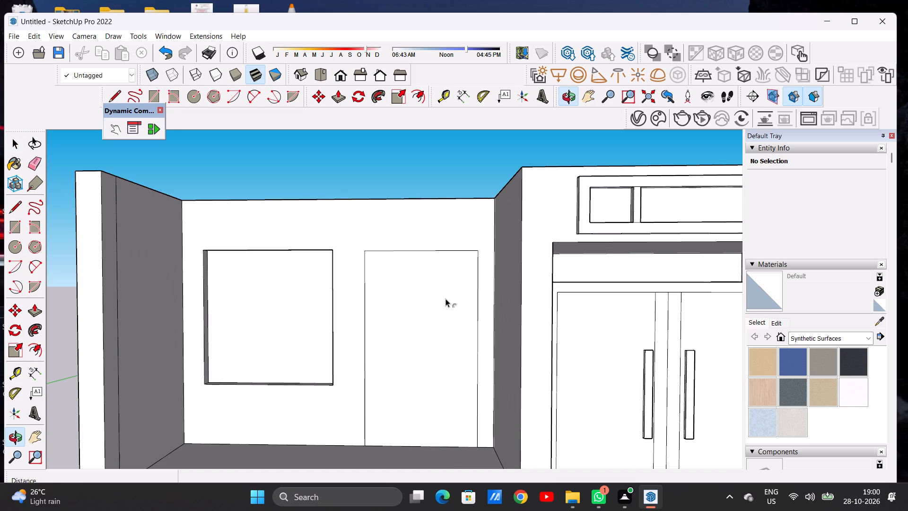
left_click(403, 280)
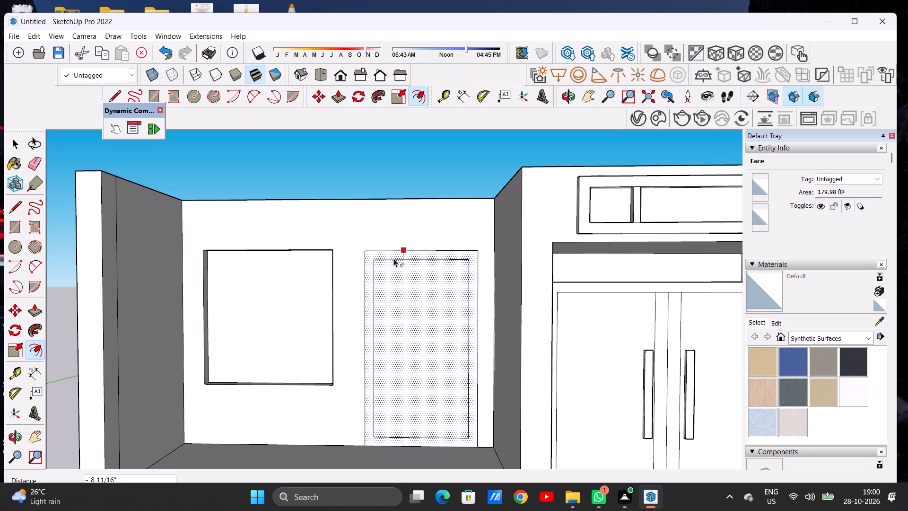
left_click(393, 258)
key("space")
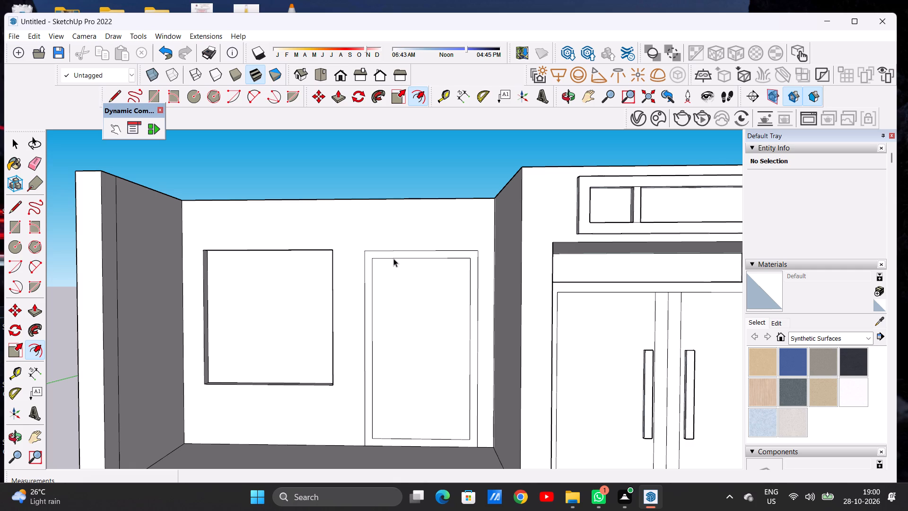
Offset the outline of the recessed window's back face inward about 9" to form a narrow window frame border.
scroll(393, 258, "down", 5)
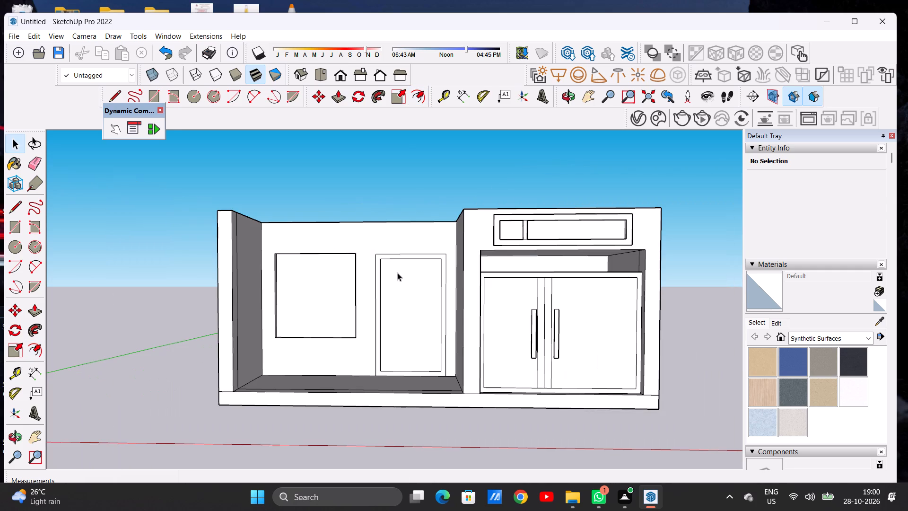
scroll(323, 278, "up", 6)
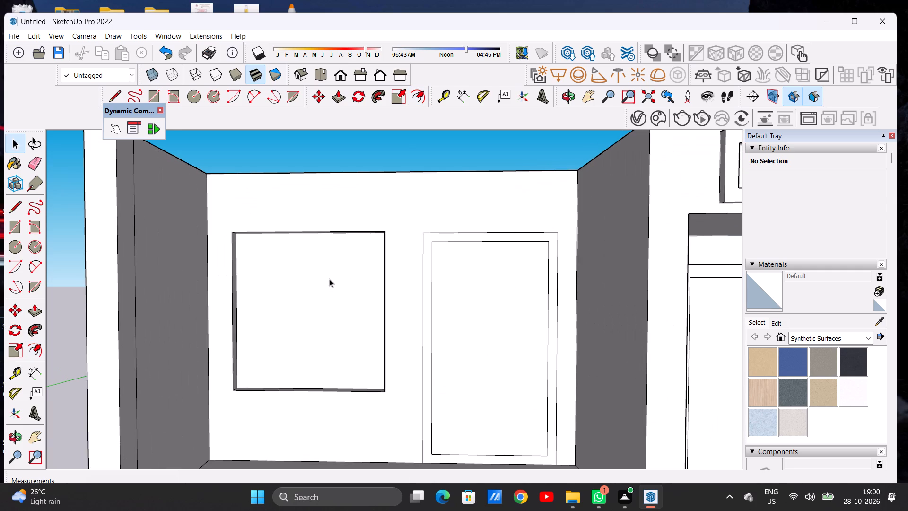
type("OF")
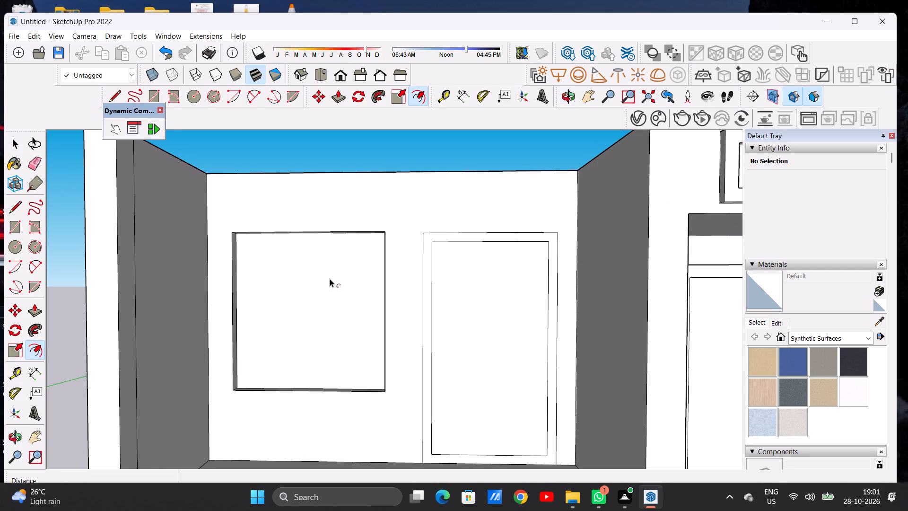
left_click(243, 251)
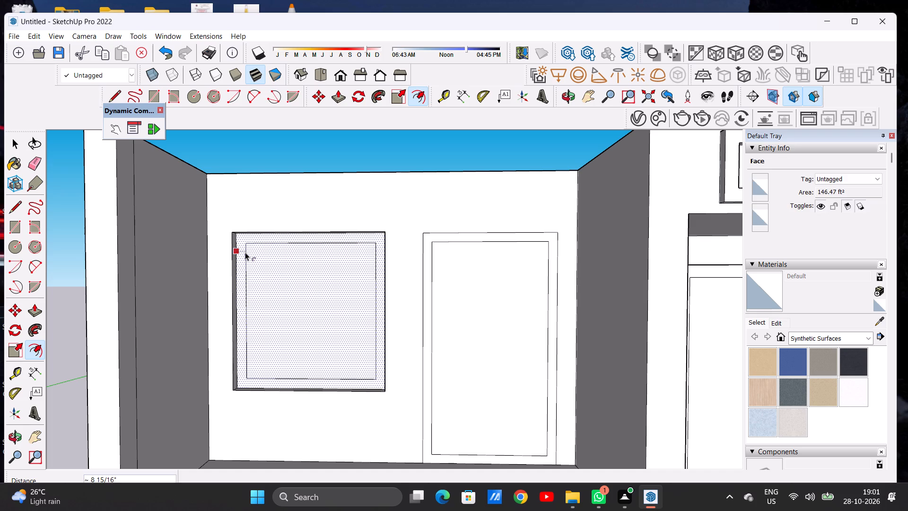
left_click(245, 252)
key("space")
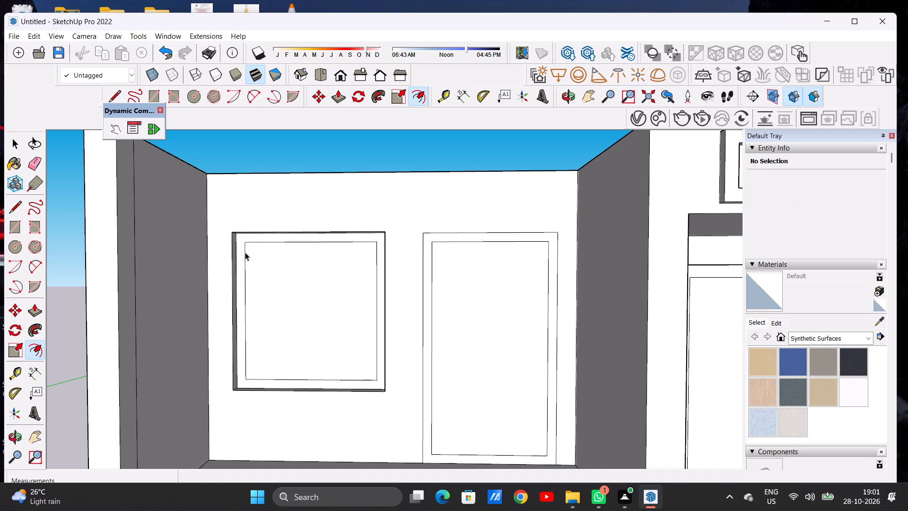
In the standard front view, draw a line with the Line tool on the window's inner pane, inside the frame border.
left_click(341, 73)
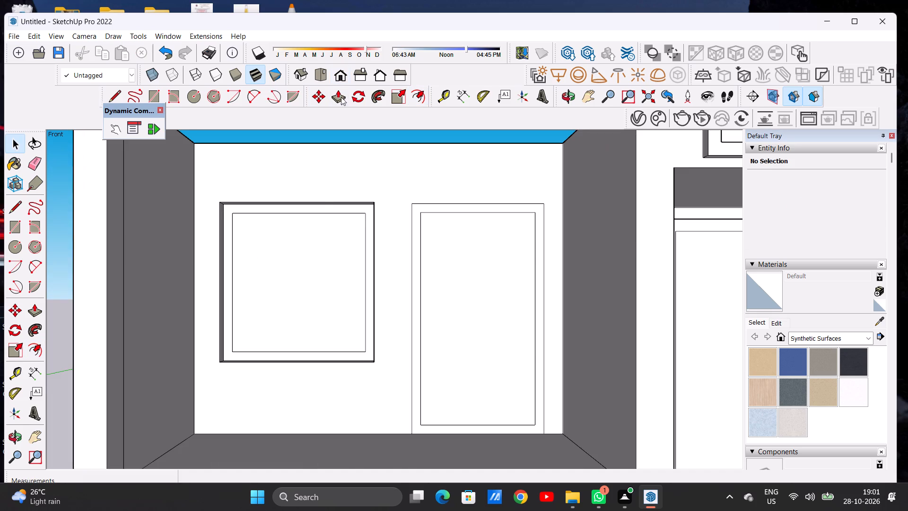
scroll(369, 314, "down", 3)
scroll(339, 289, "up", 4)
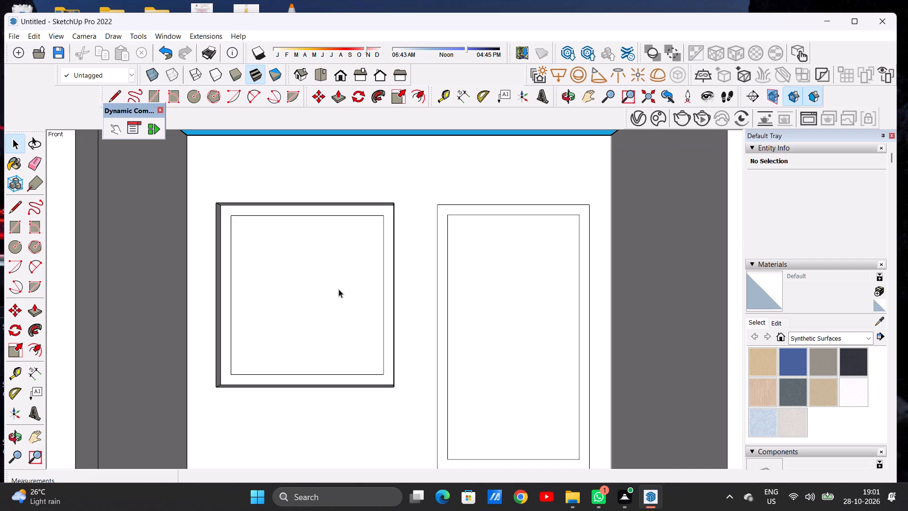
key("l")
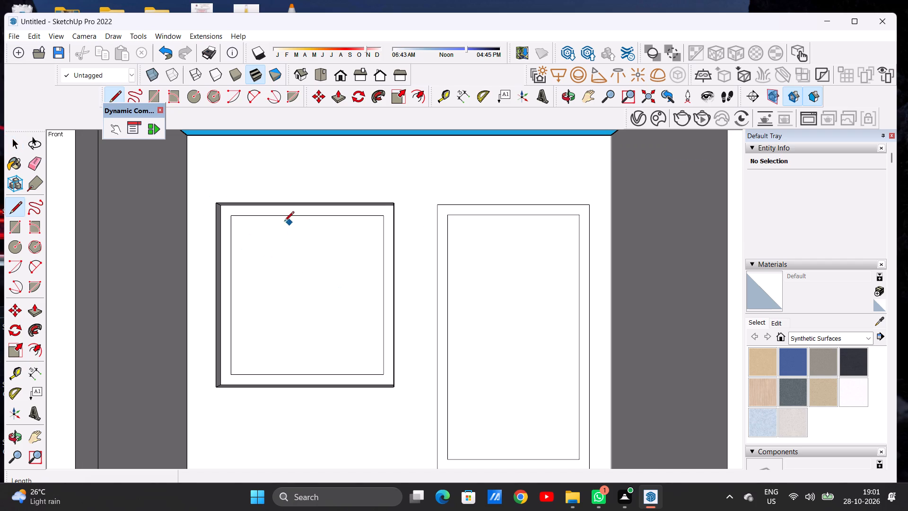
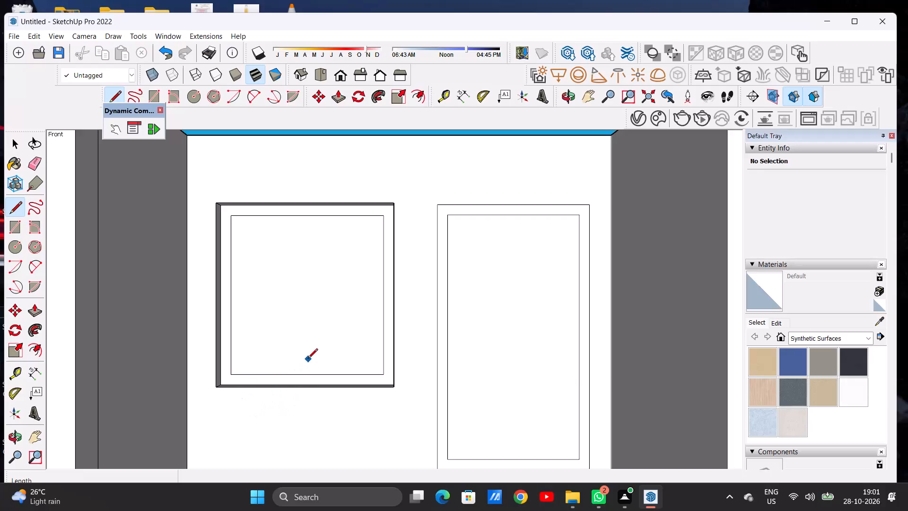
Draw a vertical line about 10' 11" long from the top to the bottom edge of the window's inner pane, dividing it in two.
scroll(316, 358, "down", 4)
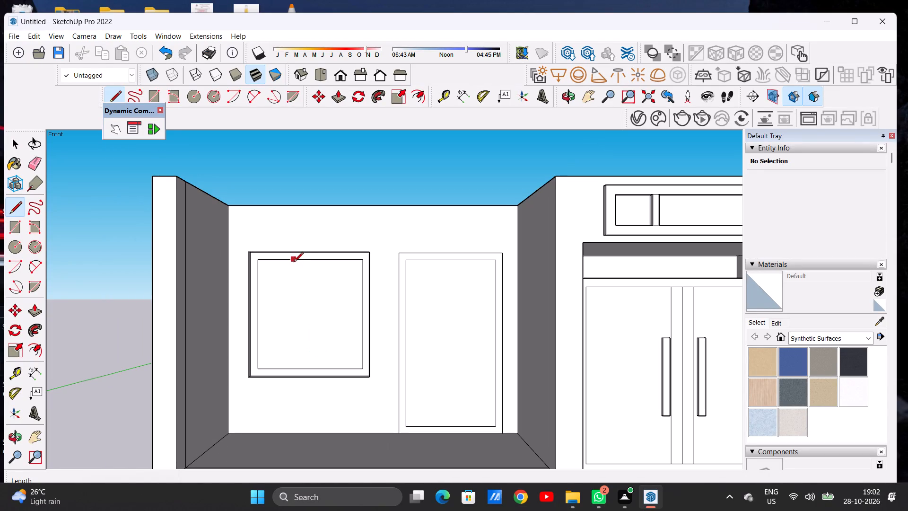
scroll(294, 263, "up", 8)
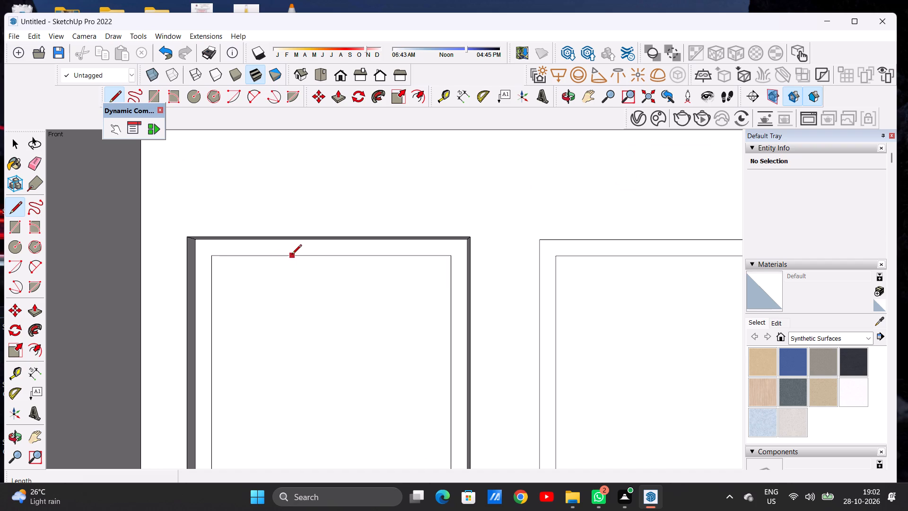
left_click(299, 257)
scroll(302, 273, "down", 2)
scroll(303, 273, "up", 1)
scroll(303, 273, "down", 5)
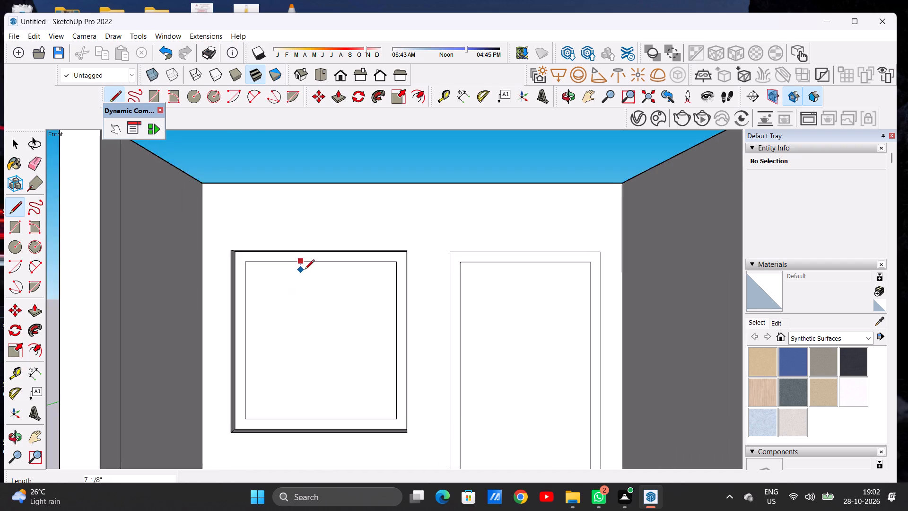
scroll(305, 270, "up", 1)
scroll(305, 270, "down", 4)
scroll(297, 351, "up", 5)
left_click(304, 387)
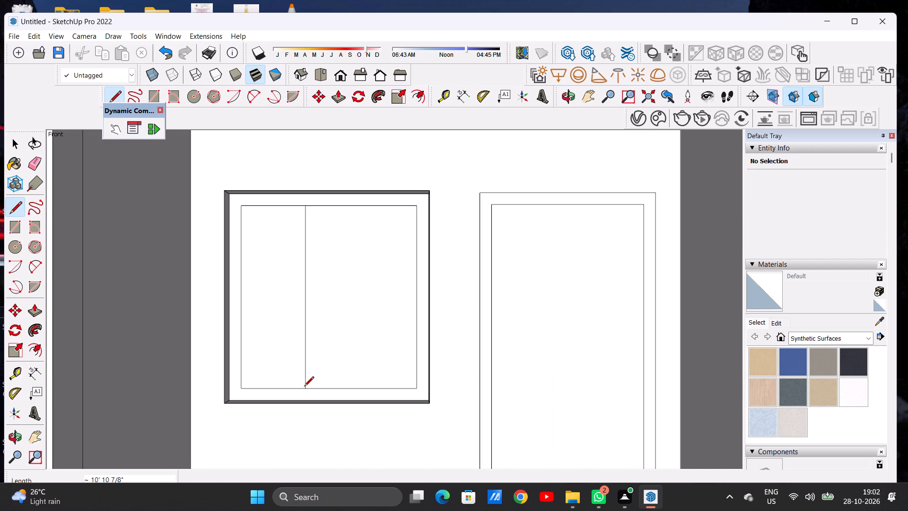
key("space")
Examine the divided window and the framed door against the whole cabinet from several angles.
scroll(331, 353, "down", 15)
scroll(352, 340, "up", 10)
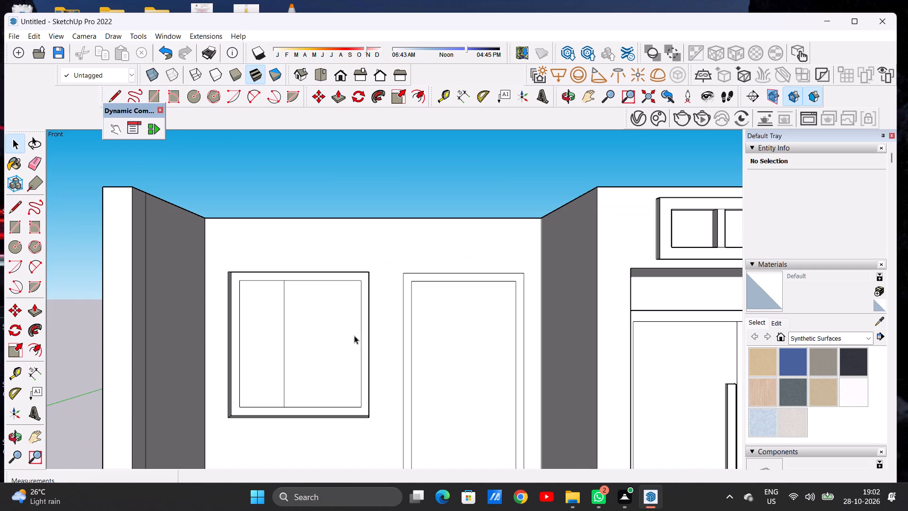
middle_click_drag(385, 337, 324, 358)
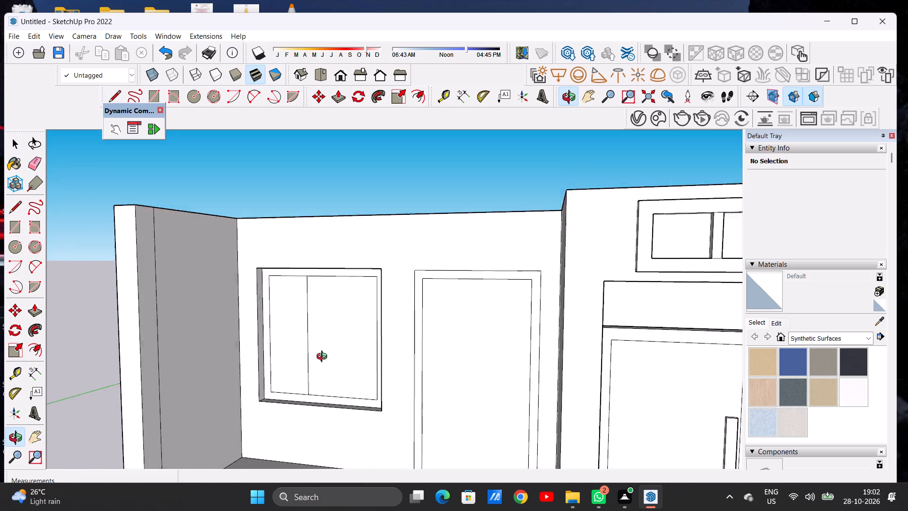
middle_click_drag(324, 358, 403, 381)
scroll(377, 372, "down", 18)
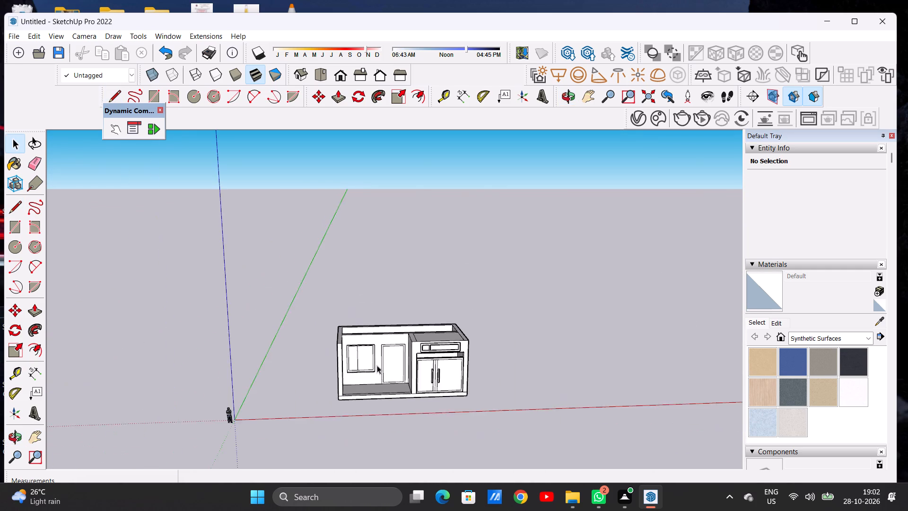
scroll(389, 372, "up", 11)
middle_click_drag(349, 338, 325, 355)
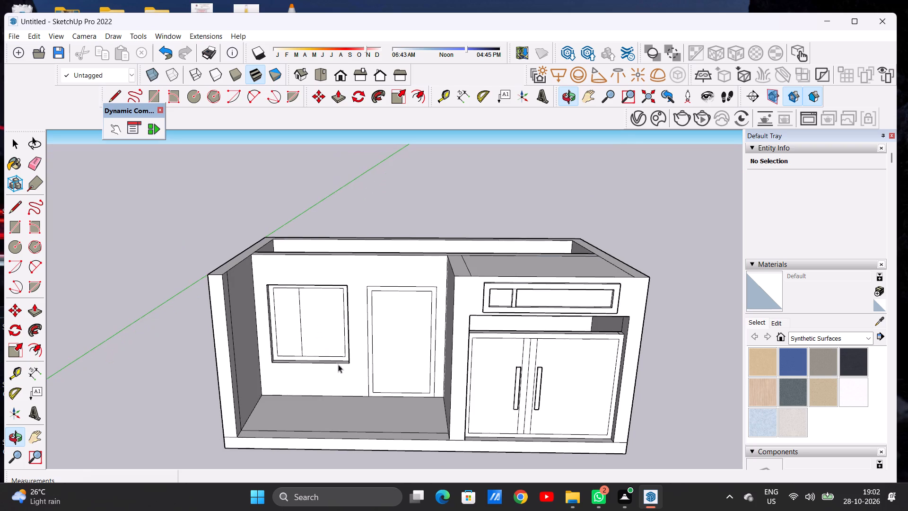
scroll(349, 357, "down", 7)
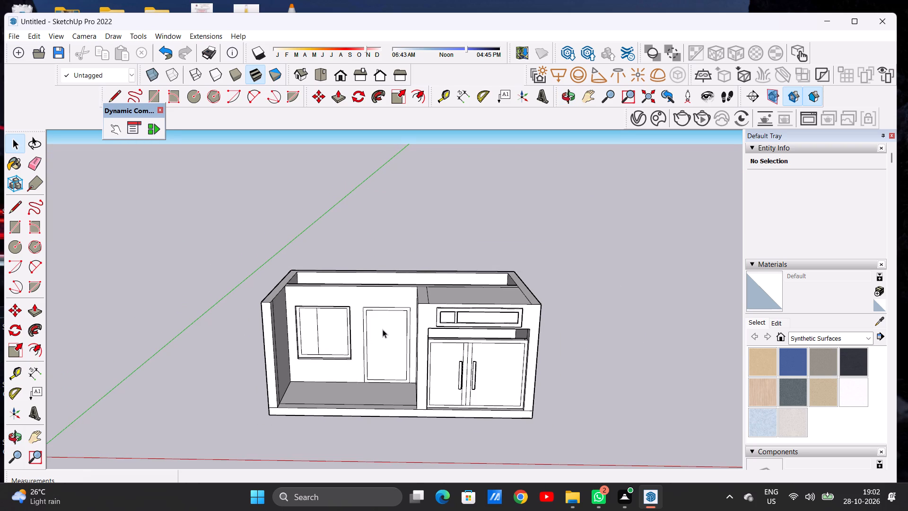
scroll(398, 300, "up", 5)
scroll(452, 262, "down", 3)
Move the rear compartment's floor face with its edges straight up, level with the top of the surrounding walls.
middle_click_drag(418, 268, 418, 362)
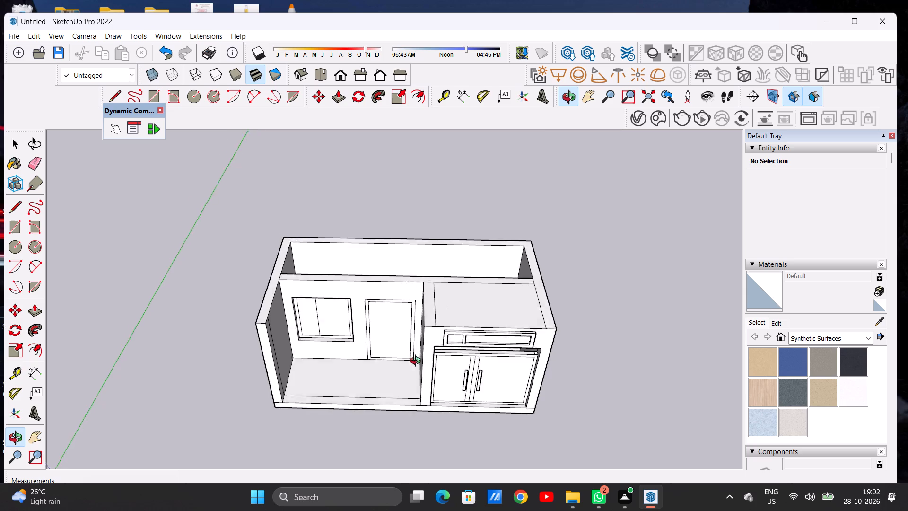
middle_click_drag(418, 362, 420, 381)
scroll(439, 275, "up", 7)
middle_click_drag(449, 273, 334, 342)
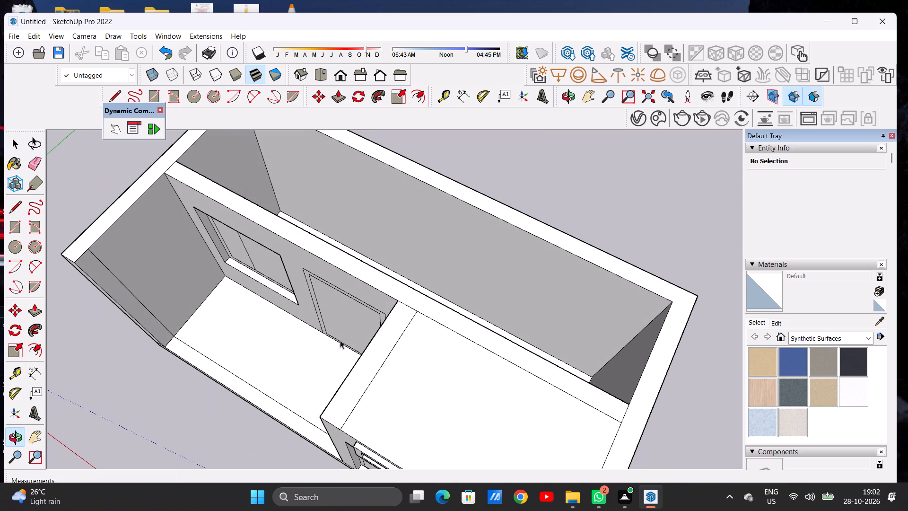
middle_click_drag(460, 270, 389, 277)
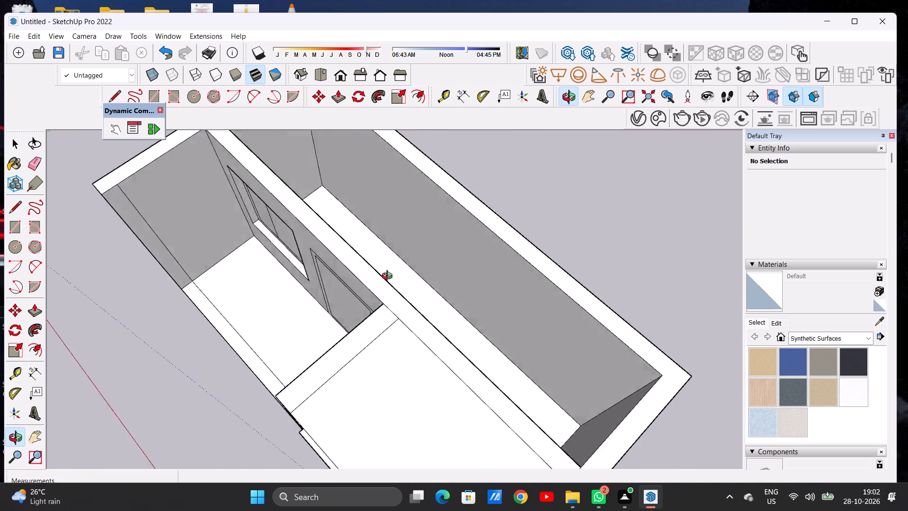
middle_click_drag(389, 277, 320, 308)
double_click(417, 301)
scroll(408, 315, "down", 8)
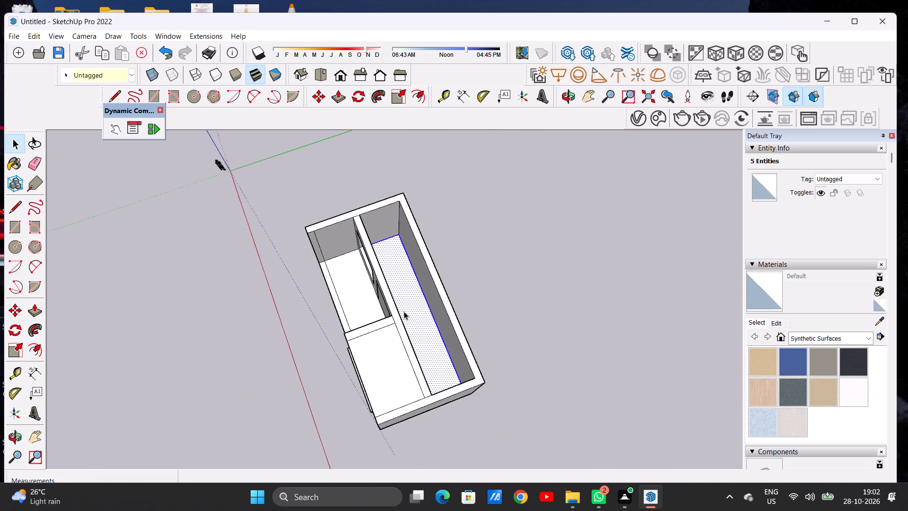
middle_click_drag(405, 310, 438, 293)
scroll(384, 248, "up", 10)
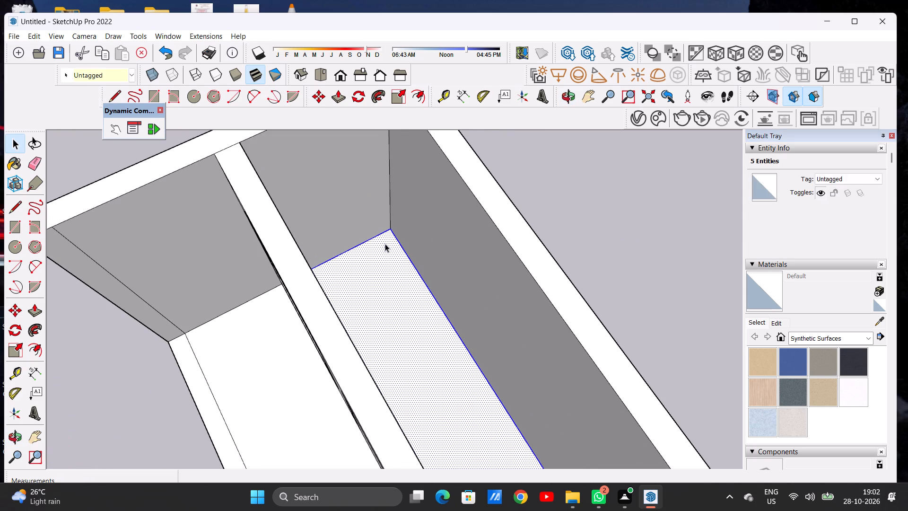
key("m")
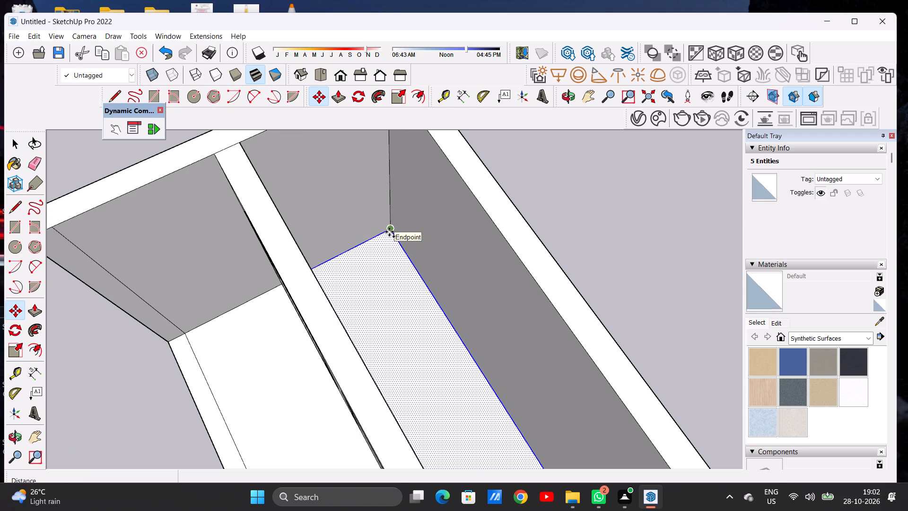
left_click(389, 232)
scroll(389, 231, "down", 10)
scroll(395, 194, "up", 4)
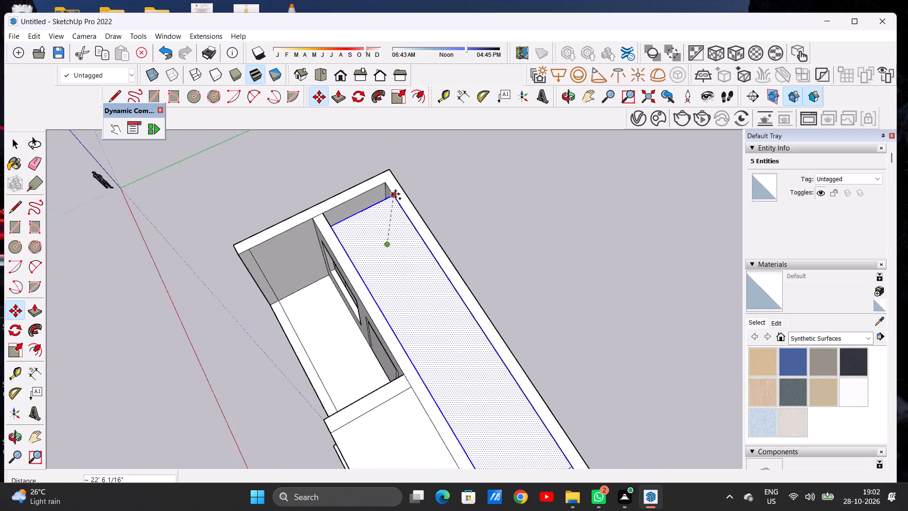
scroll(395, 194, "up", 5)
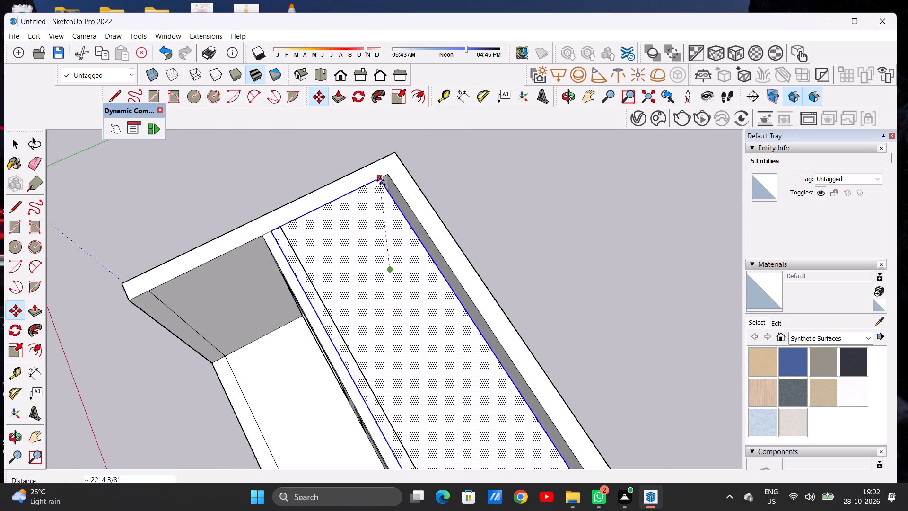
left_click(383, 178)
key("space")
left_click(476, 183)
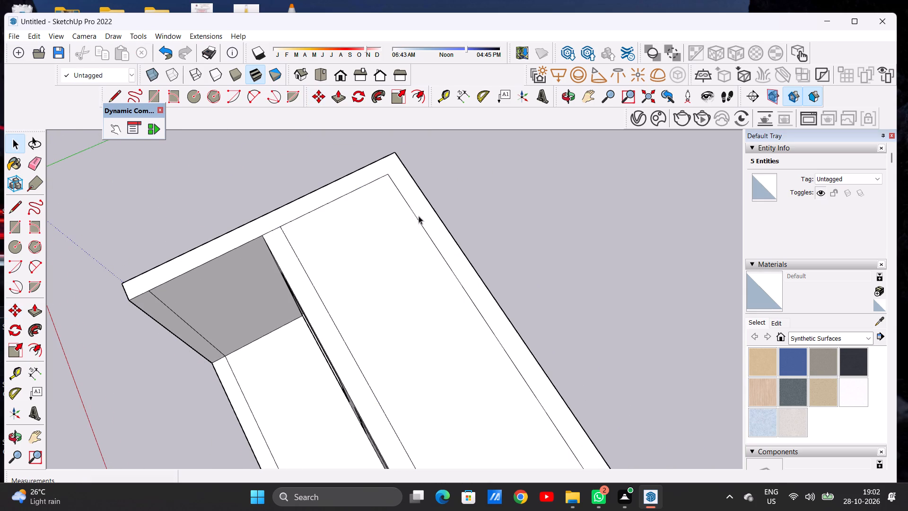
Examine the covered rear compartment and the cabinet as a whole from the front and above.
scroll(402, 223, "down", 18)
middle_click_drag(416, 303, 527, 152)
scroll(446, 226, "up", 8)
middle_click_drag(362, 282, 429, 198)
scroll(434, 198, "up", 1)
scroll(488, 206, "down", 5)
middle_click_drag(397, 249, 373, 276)
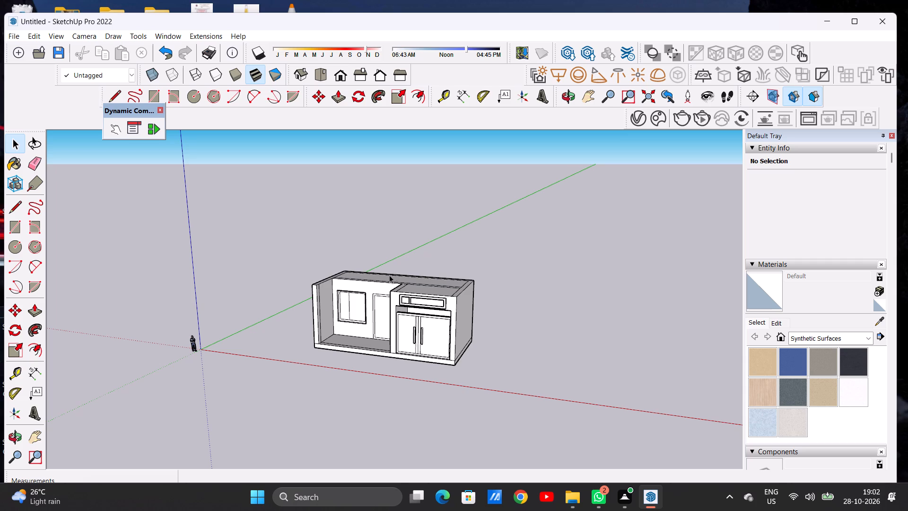
scroll(368, 283, "down", 6)
middle_click_drag(415, 274, 414, 326)
scroll(384, 260, "up", 8)
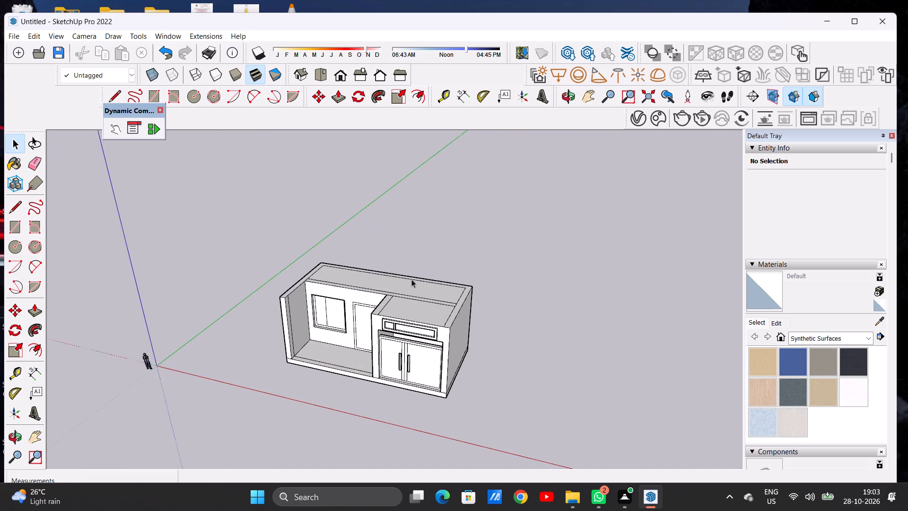
Draw a line about 14' 9" long across the rear compartment's top, from the central partition's back corner to the cabinet's rear edge.
middle_click_drag(400, 282, 355, 312)
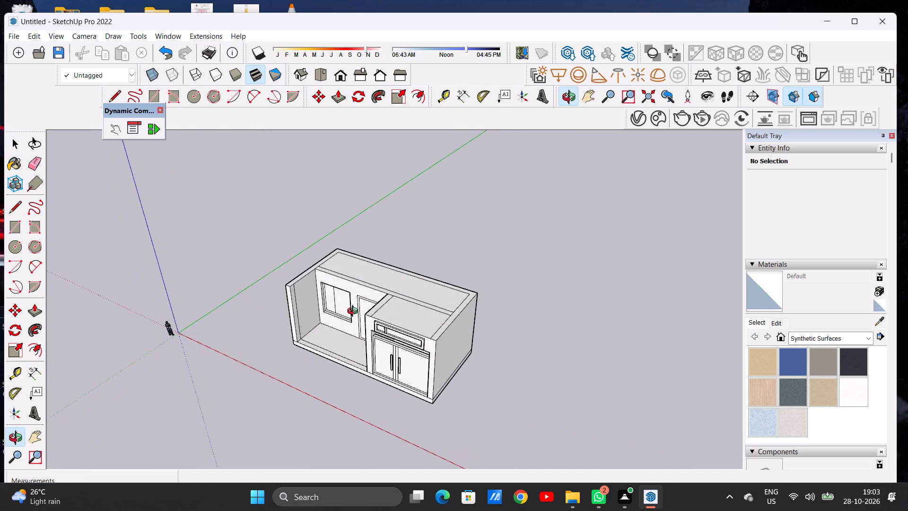
middle_click_drag(355, 312, 349, 326)
scroll(402, 305, "up", 1)
scroll(402, 305, "down", 1)
scroll(402, 305, "up", 5)
key("l")
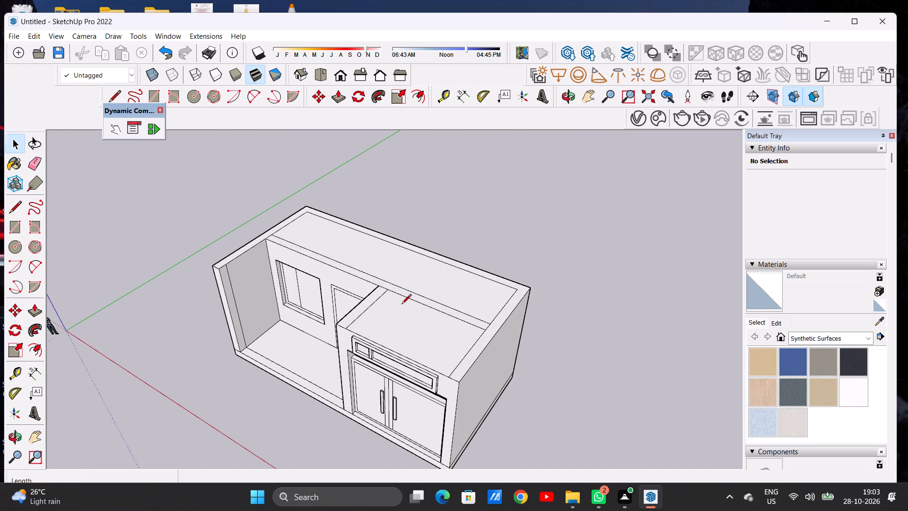
scroll(402, 305, "up", 5)
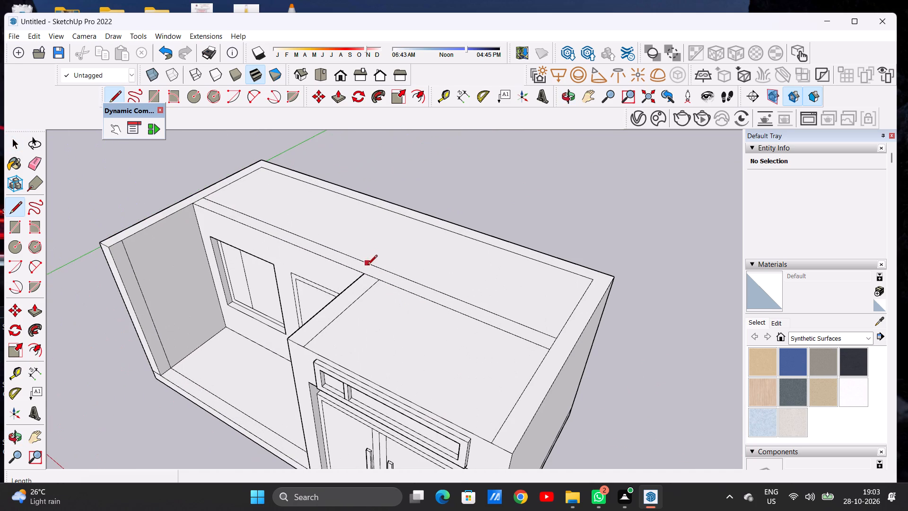
left_click(368, 272)
left_click(434, 218)
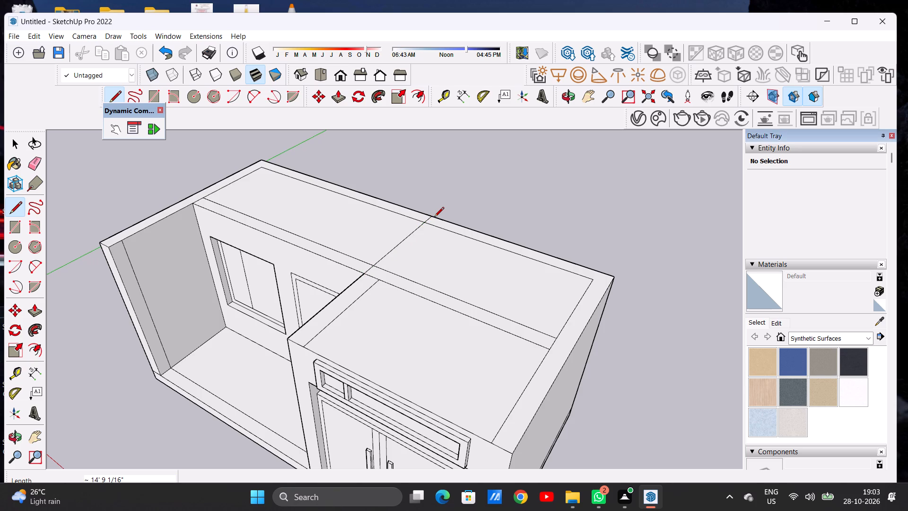
key("space")
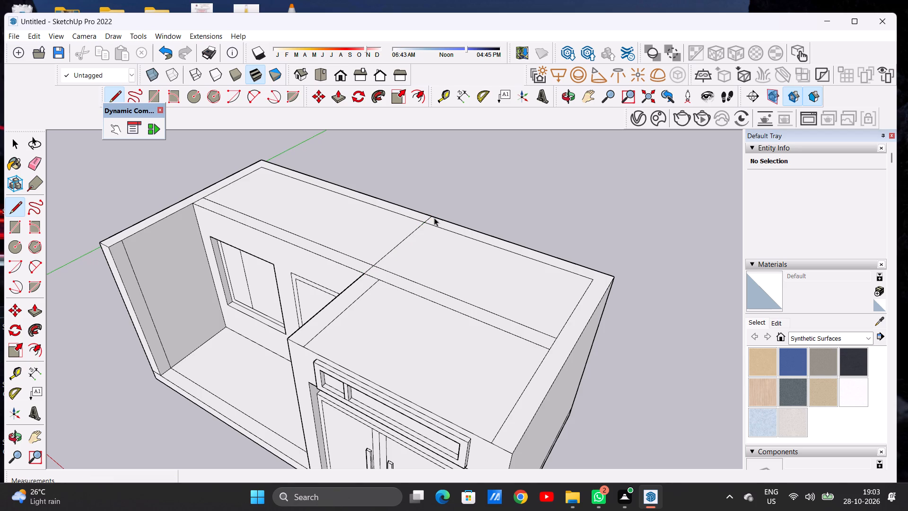
Examine the divided top surface against the whole cabinet.
scroll(421, 239, "down", 5)
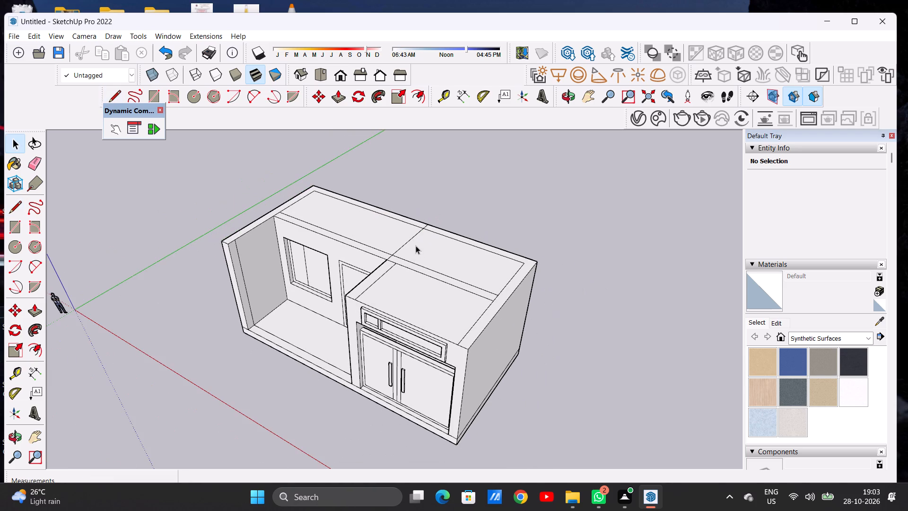
scroll(367, 289, "down", 1)
scroll(367, 289, "up", 1)
scroll(368, 291, "down", 4)
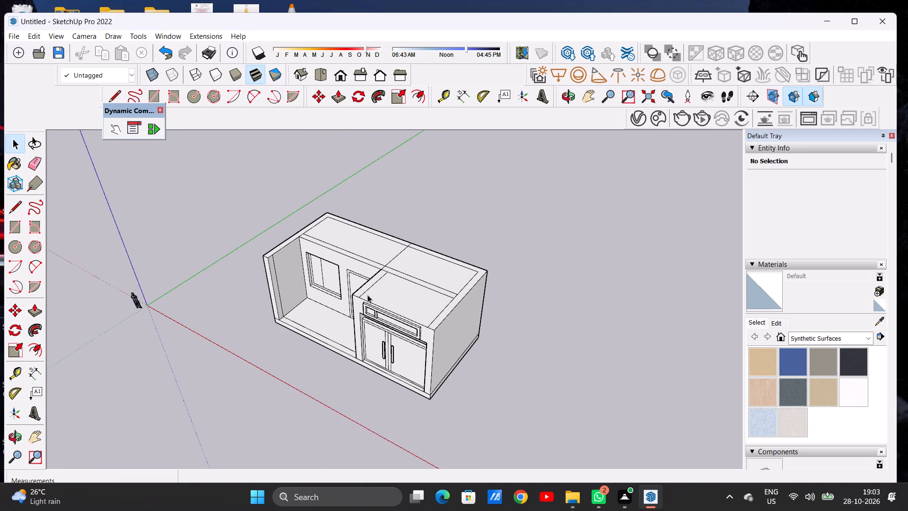
scroll(367, 295, "down", 4)
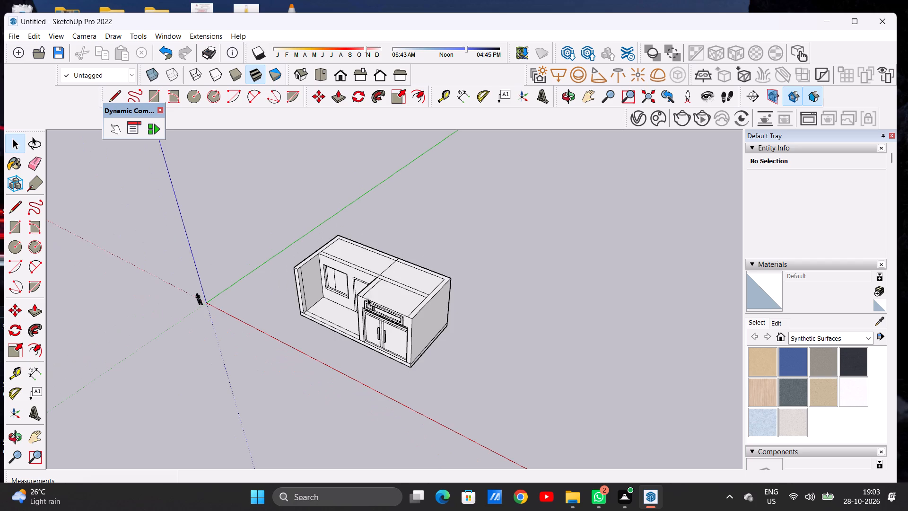
middle_click_drag(364, 298, 415, 255)
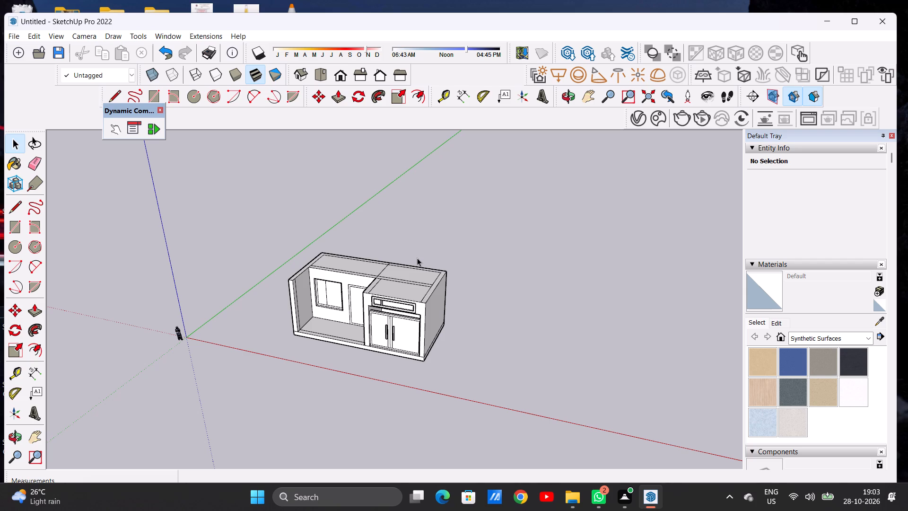
scroll(417, 258, "down", 5)
scroll(400, 264, "up", 14)
Push/Pull the rear top section behind the doored compartment upward about 1' 7" into a raised slab.
middle_click_drag(416, 292, 388, 322)
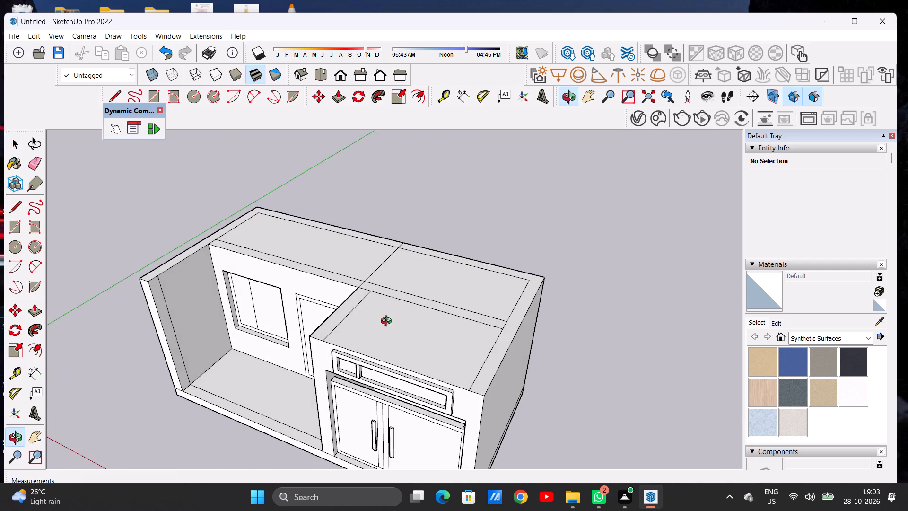
middle_click_drag(388, 322, 387, 327)
scroll(408, 313, "up", 2)
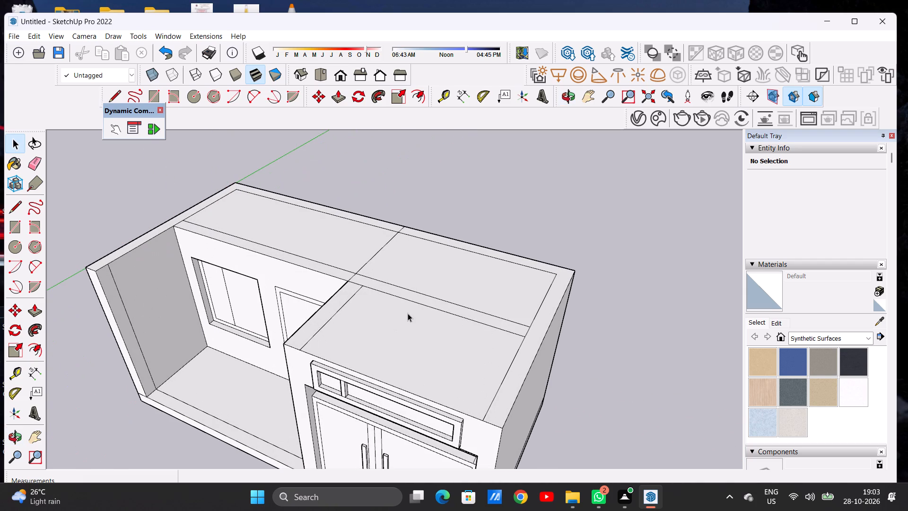
scroll(482, 334, "down", 2)
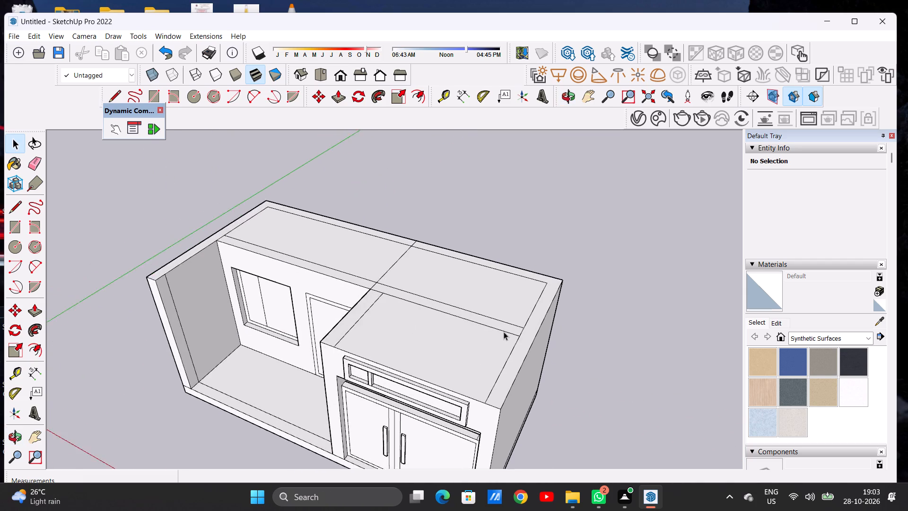
scroll(504, 332, "down", 2)
middle_click_drag(471, 356, 469, 311)
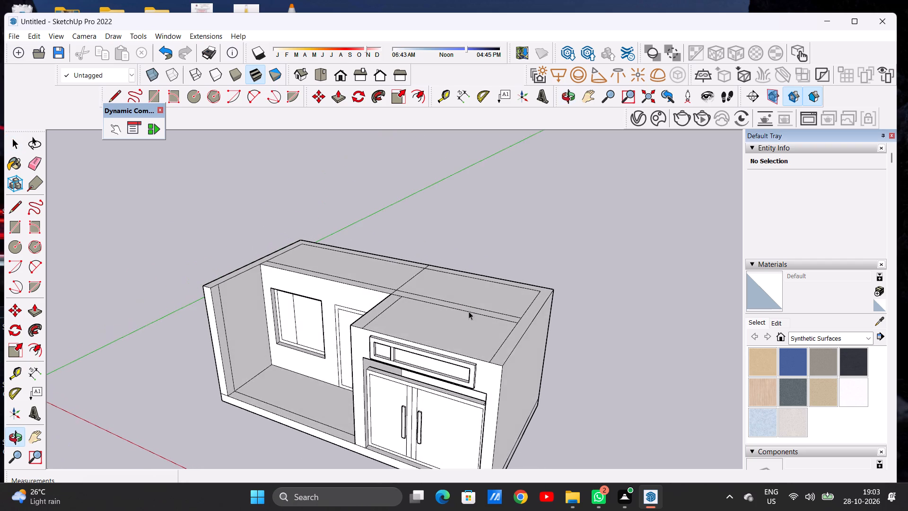
scroll(474, 333, "up", 5)
key("p")
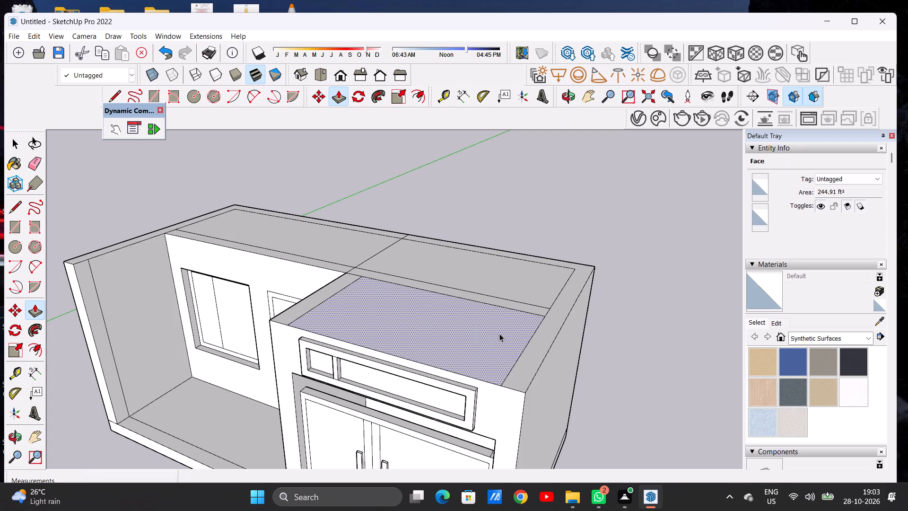
key("space")
scroll(487, 330, "down", 4)
middle_click_drag(472, 317, 446, 308)
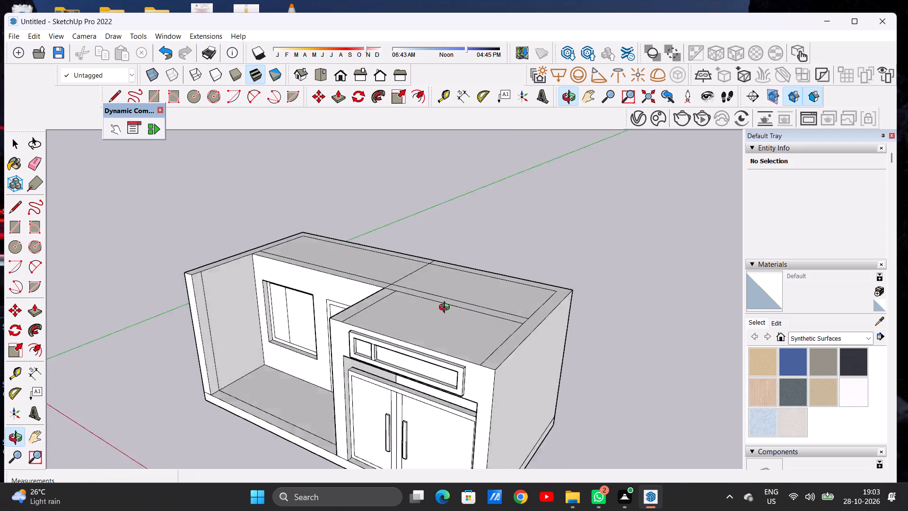
middle_click_drag(446, 308, 314, 335)
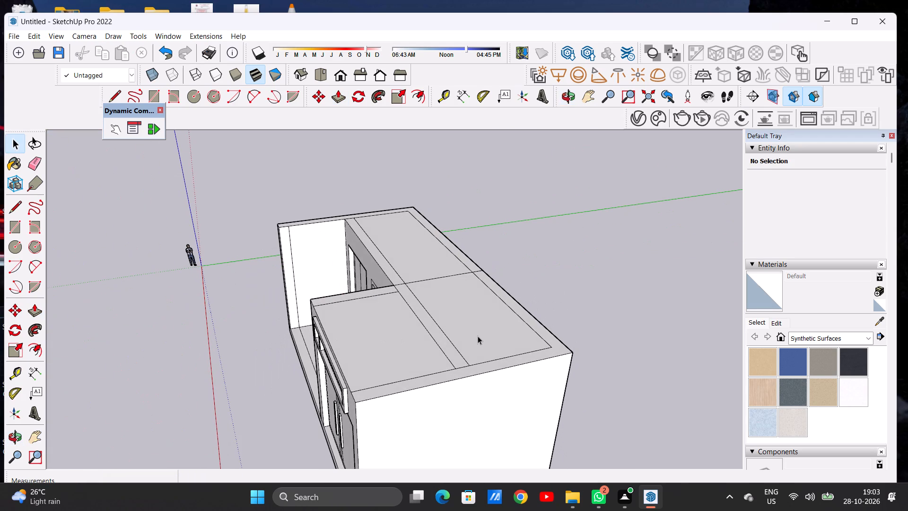
key("p")
scroll(503, 336, "up", 4)
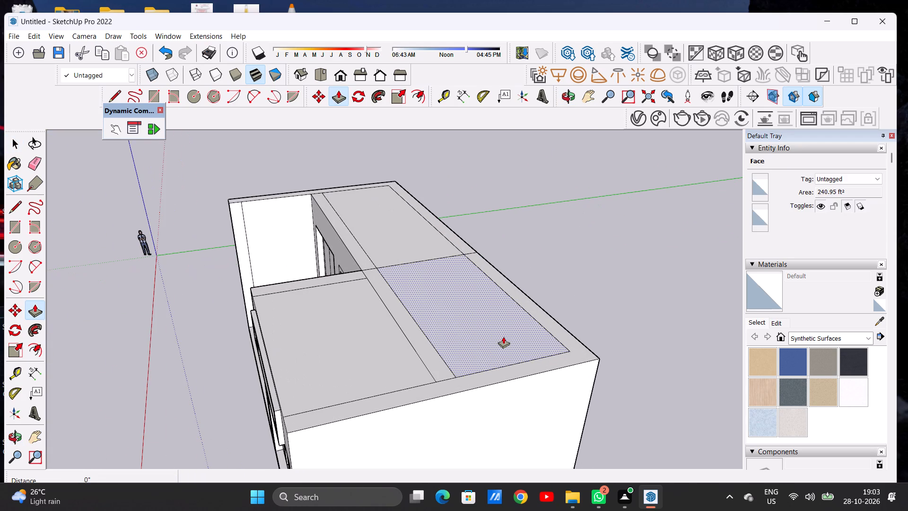
left_click(503, 336)
middle_click_drag(499, 332, 518, 304)
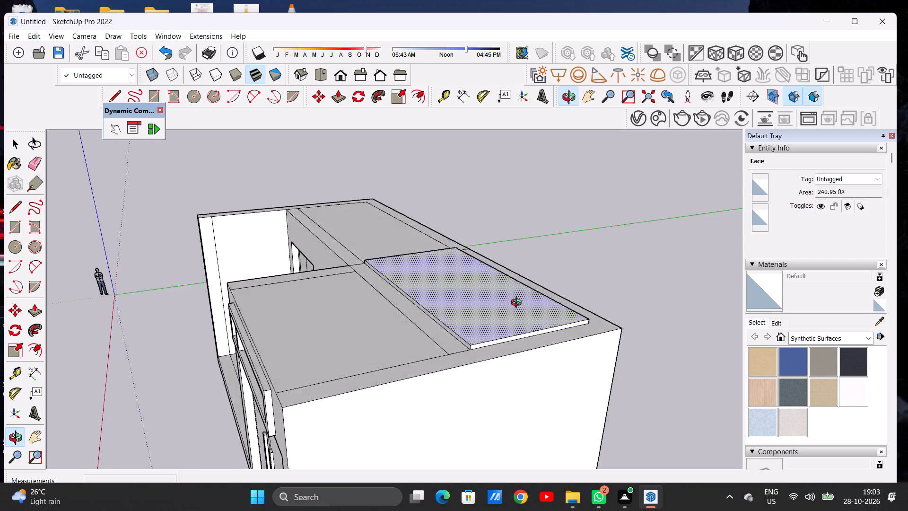
middle_click_drag(518, 304, 538, 283)
left_click(517, 277)
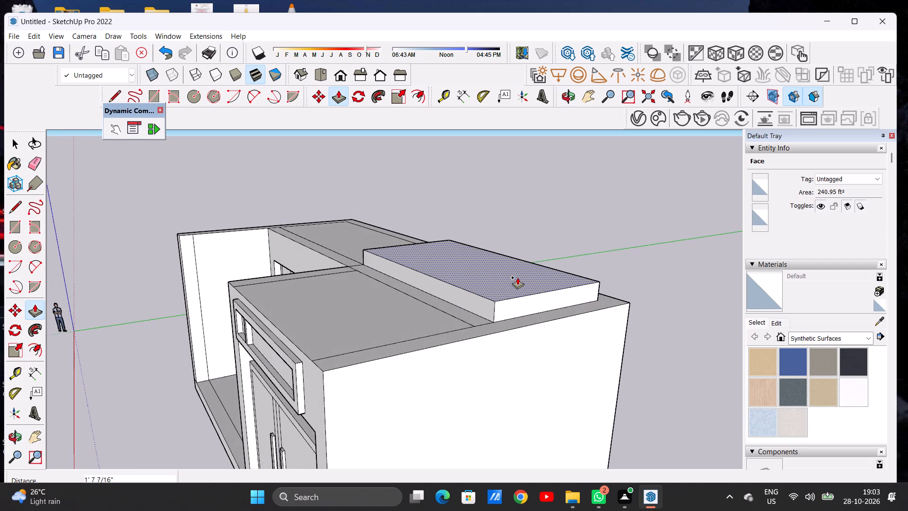
key("space")
Extend the raised slab's front side about 14' 4" forward over the doored compartment, flush with the cabinet's front.
type("P")
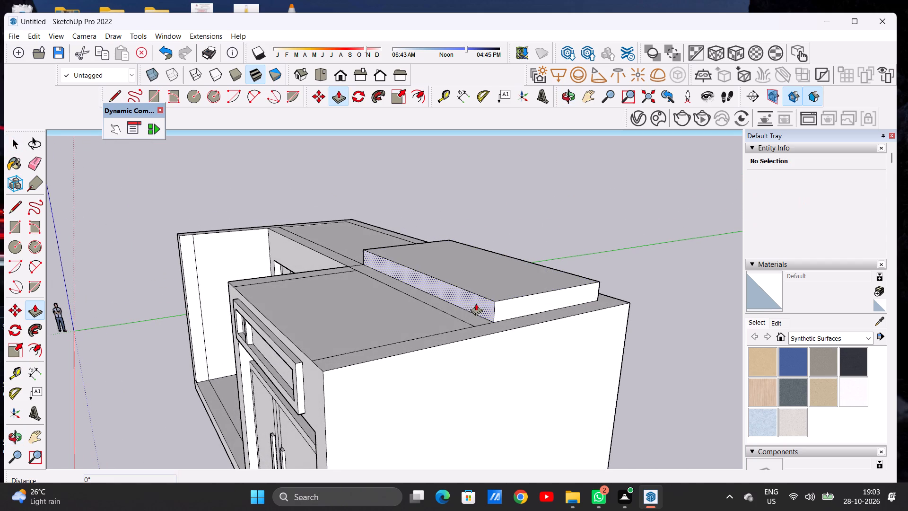
left_click(481, 302)
scroll(424, 312, "down", 12)
scroll(386, 327, "up", 2)
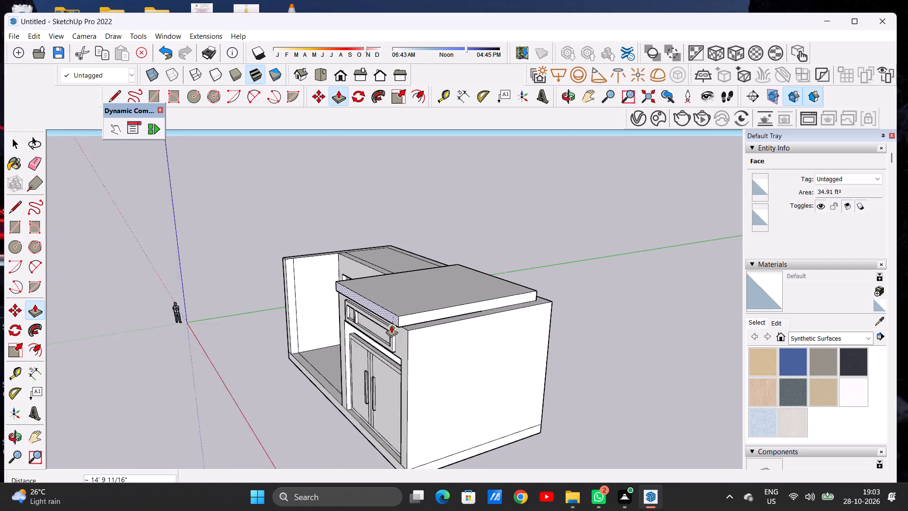
scroll(391, 326, "up", 16)
left_click(423, 335)
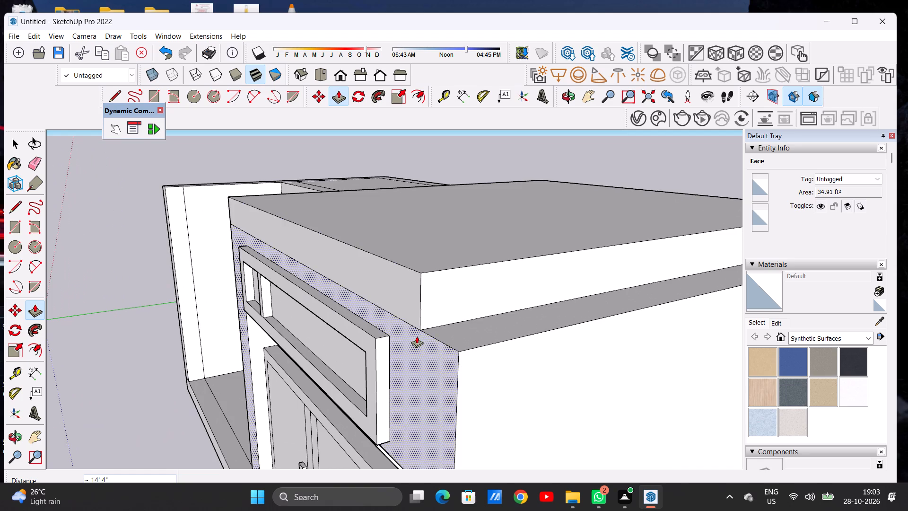
Extend the slab's side face about 28' 4" across the open compartment to the inner edge of the far side wall.
scroll(414, 339, "down", 18)
middle_click_drag(389, 321, 506, 322)
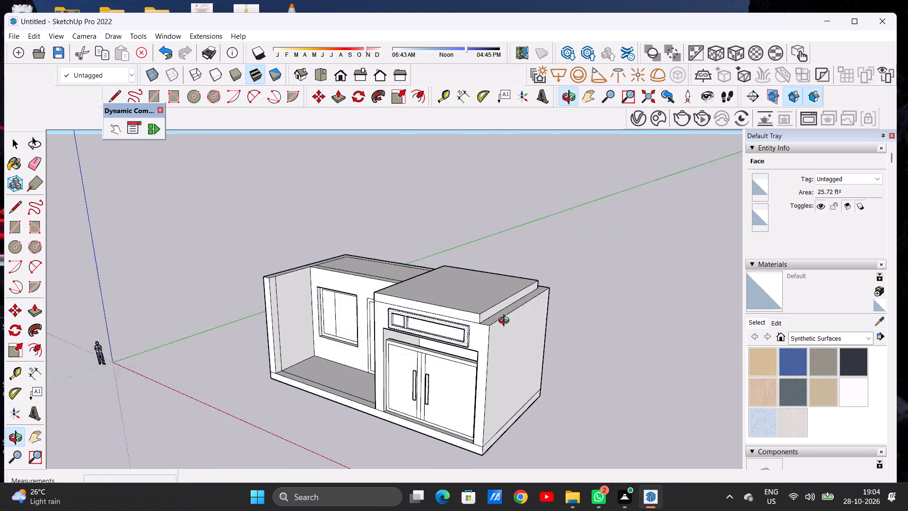
middle_click_drag(506, 322, 611, 318)
middle_click_drag(375, 314, 448, 325)
scroll(394, 296, "up", 7)
scroll(395, 291, "down", 1)
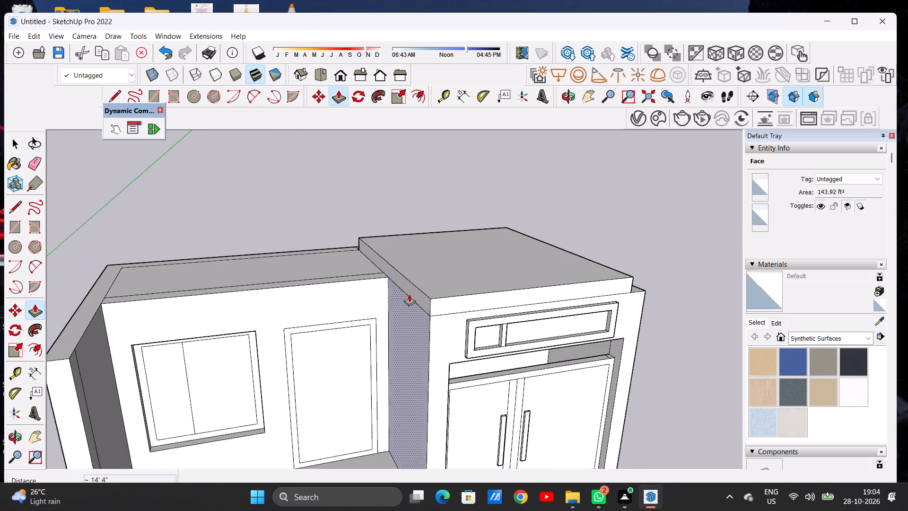
scroll(419, 294, "up", 4)
left_click(429, 297)
scroll(388, 298, "down", 2)
scroll(390, 298, "up", 1)
scroll(390, 298, "down", 12)
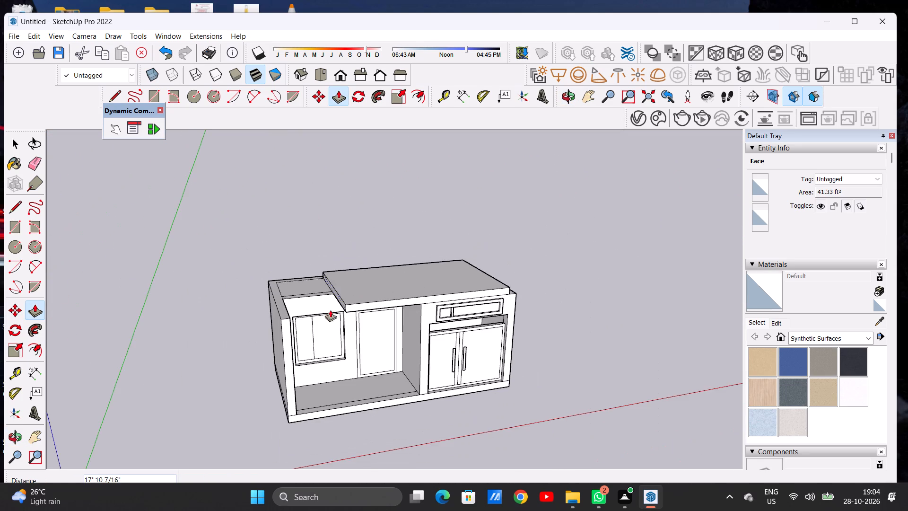
scroll(290, 314, "up", 16)
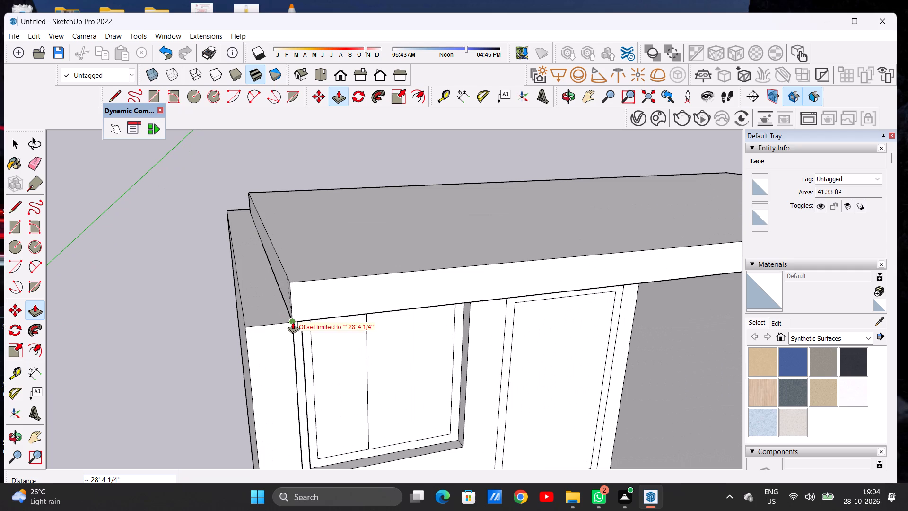
left_click(293, 322)
key("space")
Examine the cabinet with its extended top slab from the front, the side and above.
scroll(297, 317, "down", 13)
scroll(293, 311, "up", 1)
scroll(294, 311, "down", 1)
middle_click_drag(329, 317, 292, 294)
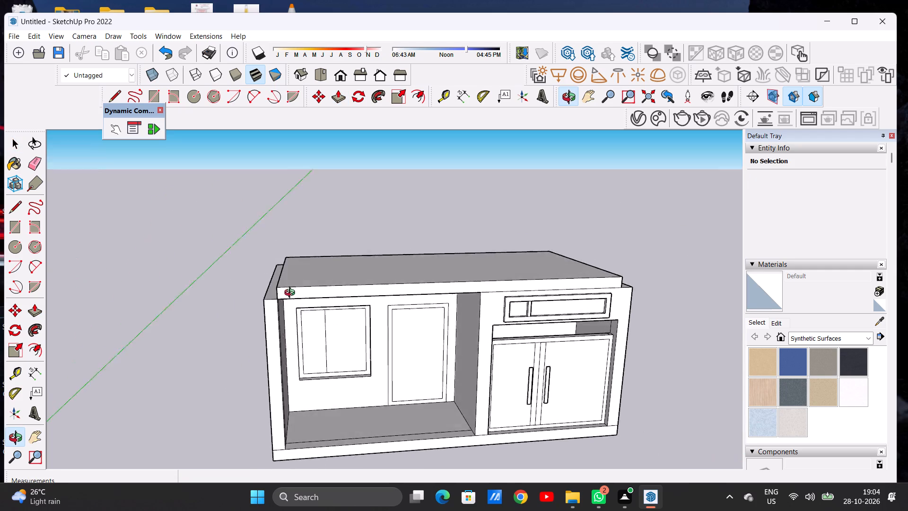
middle_click_drag(292, 294, 251, 283)
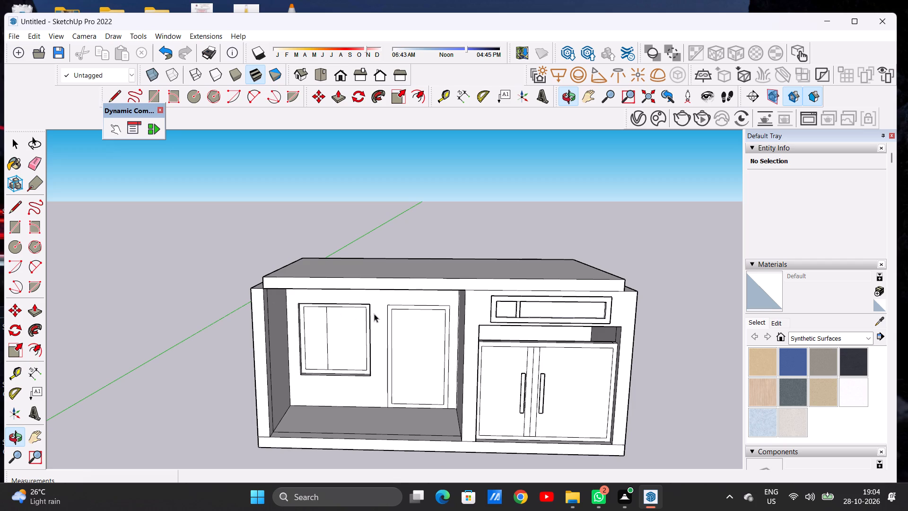
scroll(374, 314, "down", 6)
middle_click_drag(394, 339, 208, 385)
scroll(384, 405, "up", 15)
scroll(450, 337, "down", 6)
scroll(450, 337, "up", 1)
scroll(450, 337, "down", 5)
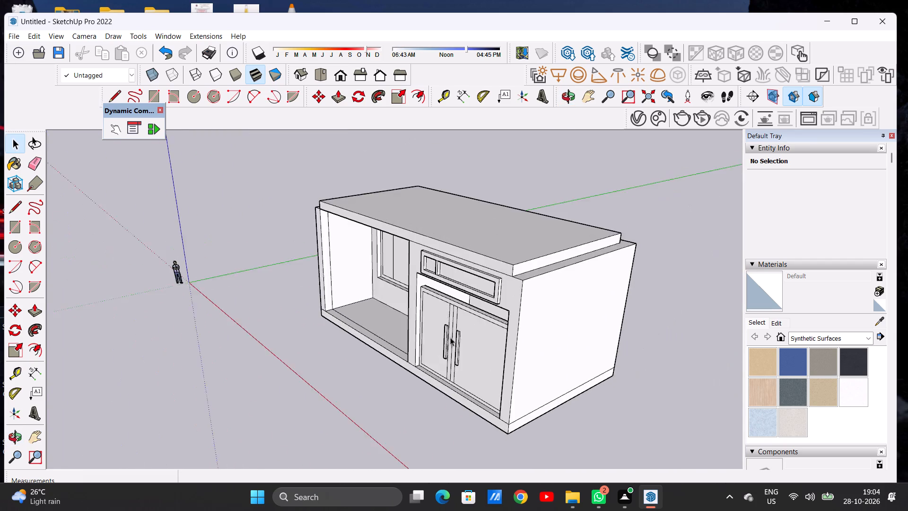
scroll(450, 337, "down", 5)
middle_click_drag(399, 338, 576, 294)
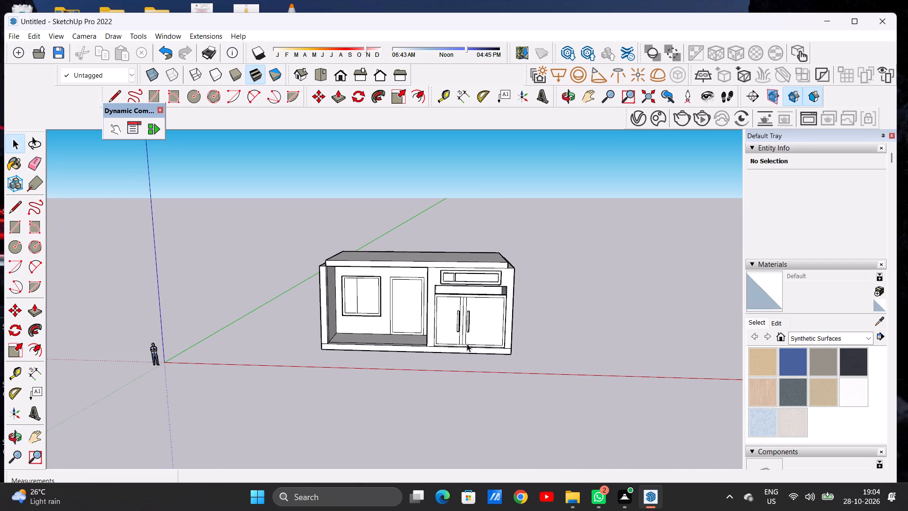
middle_click_drag(463, 307, 258, 328)
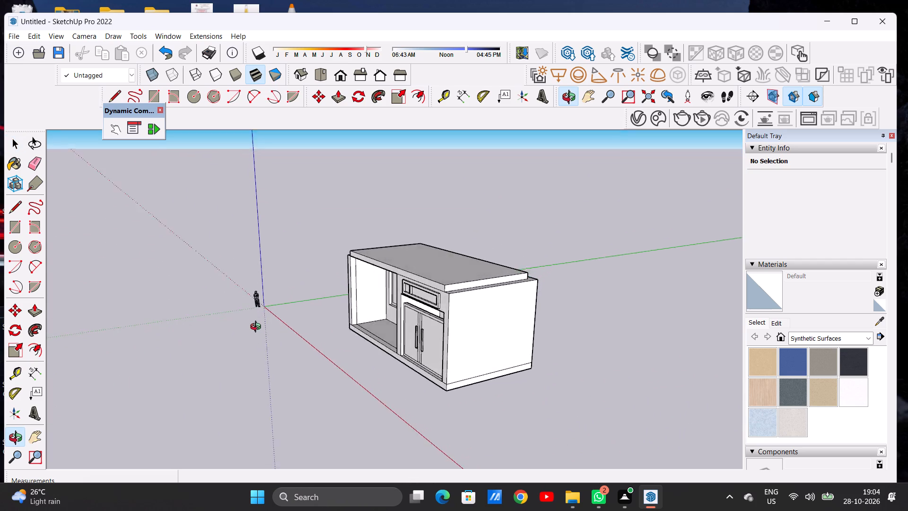
middle_click_drag(258, 328, 476, 380)
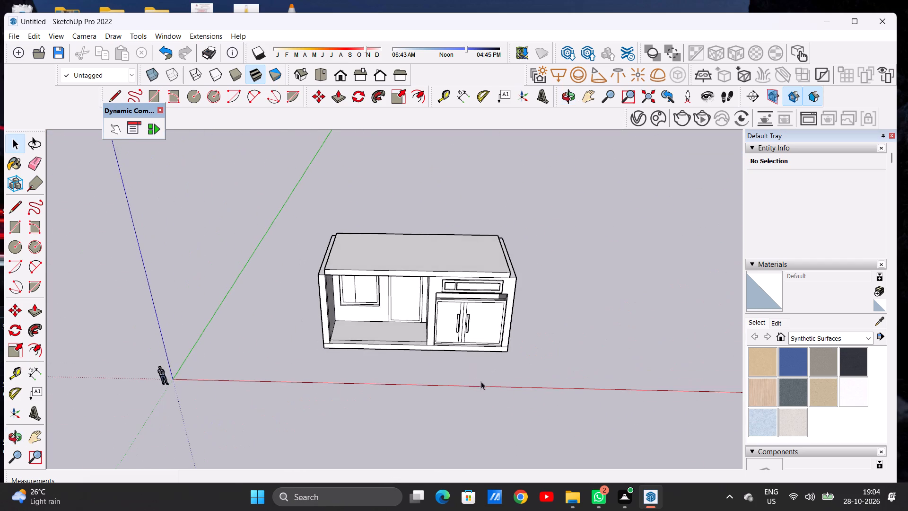
scroll(470, 266, "down", 6)
scroll(449, 290, "up", 11)
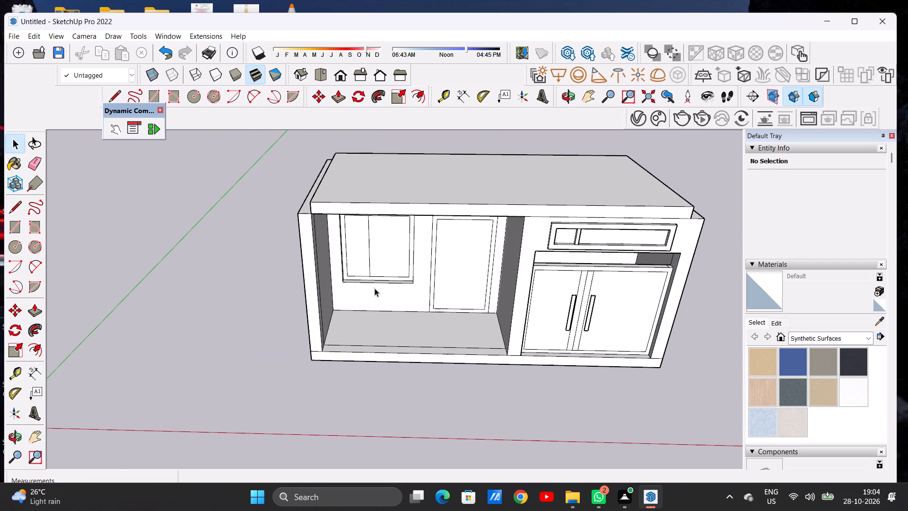
scroll(454, 281, "down", 2)
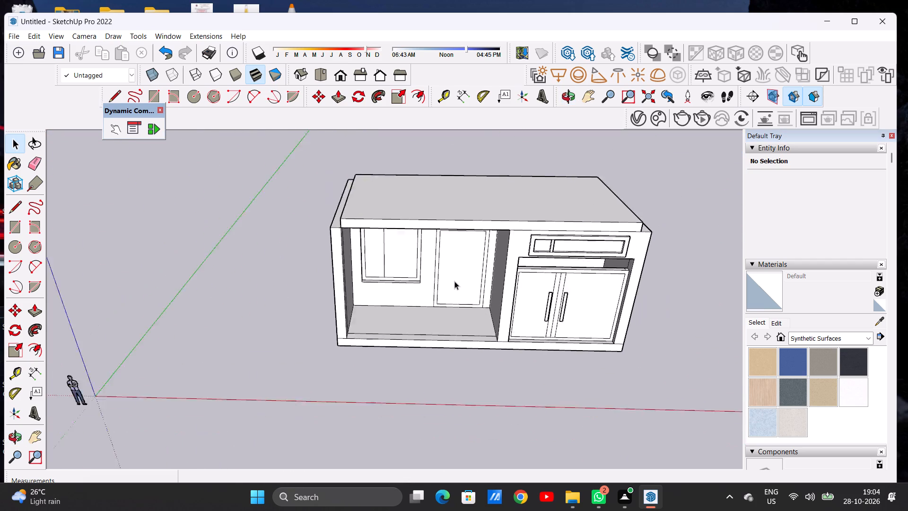
scroll(454, 281, "down", 3)
middle_click_drag(477, 303, 508, 291)
Select the geometry connected to the right-hand cabinet door for inspection and clear the selection.
scroll(549, 301, "up", 11)
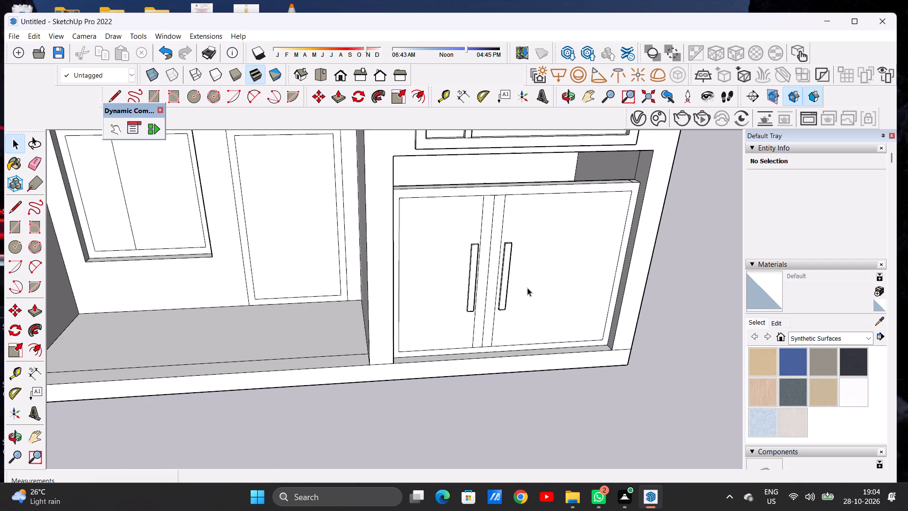
scroll(527, 288, "up", 1)
triple_click(529, 272)
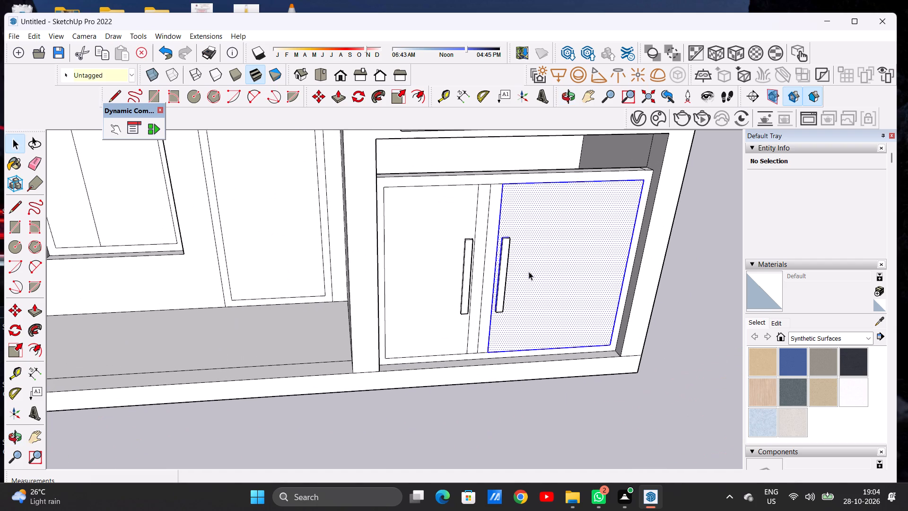
scroll(484, 278, "down", 13)
double_click(604, 263)
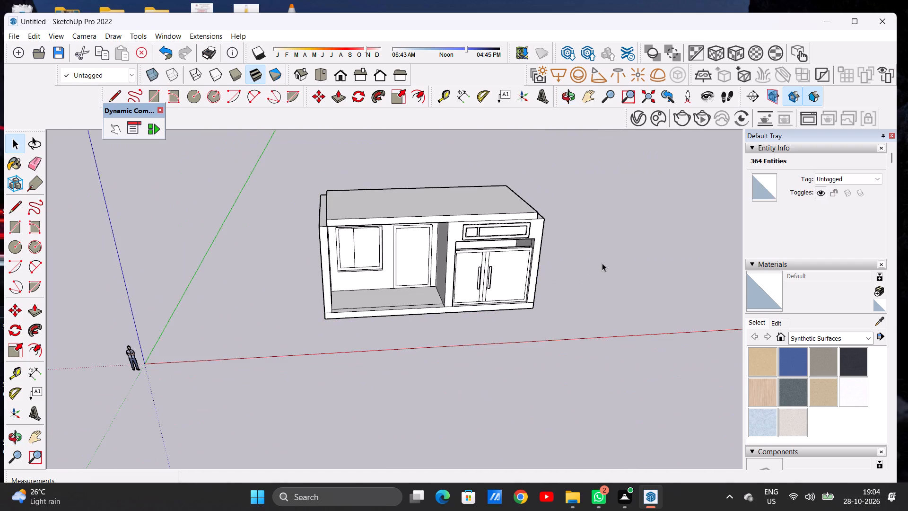
Push/Pull the top slab's long front edge face outward about 2' 6" as an overhang beyond the cabinet's front.
scroll(466, 292, "up", 2)
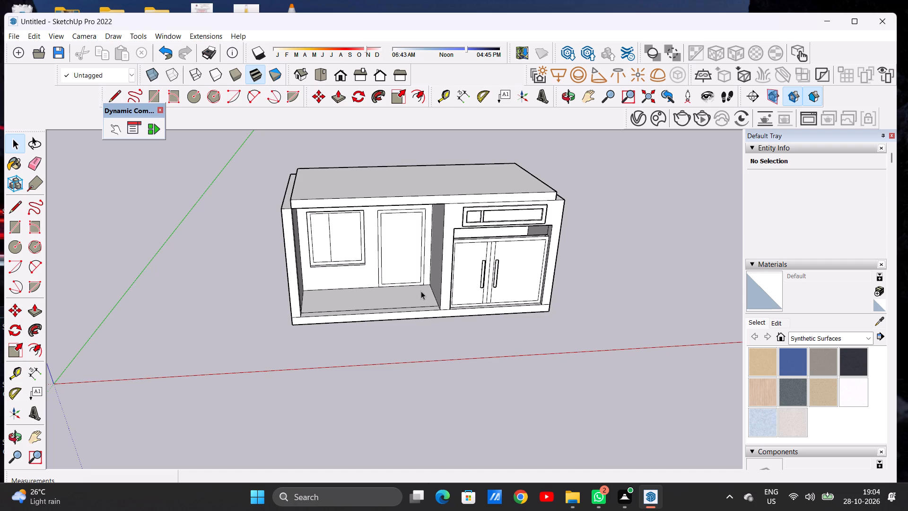
scroll(421, 291, "down", 6)
middle_click_drag(421, 294, 413, 277)
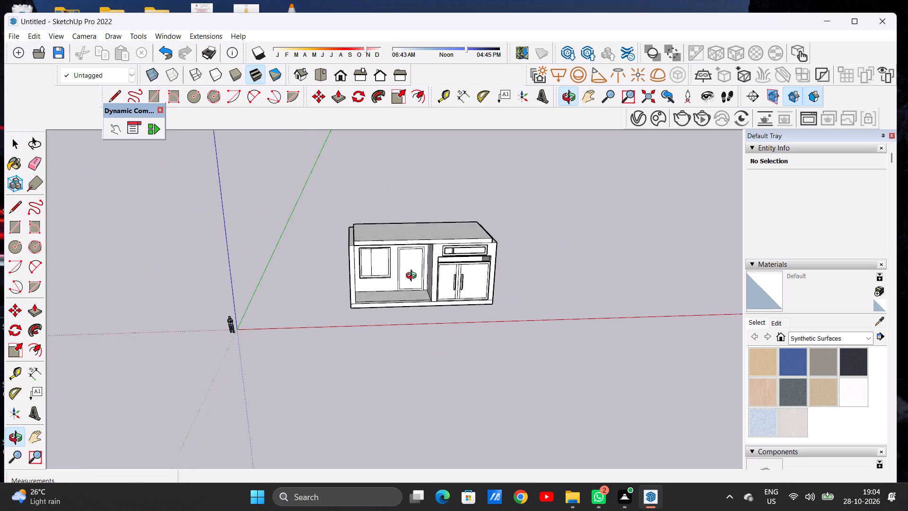
middle_click_drag(413, 277, 410, 262)
scroll(419, 283, "up", 8)
middle_click_drag(417, 291, 446, 326)
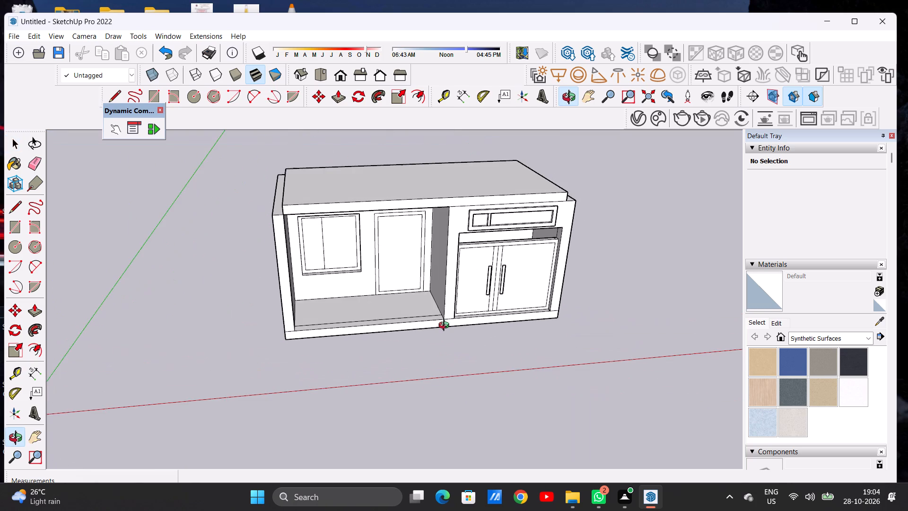
middle_click_drag(446, 326, 424, 328)
scroll(454, 274, "down", 4)
middle_click_drag(351, 281, 449, 308)
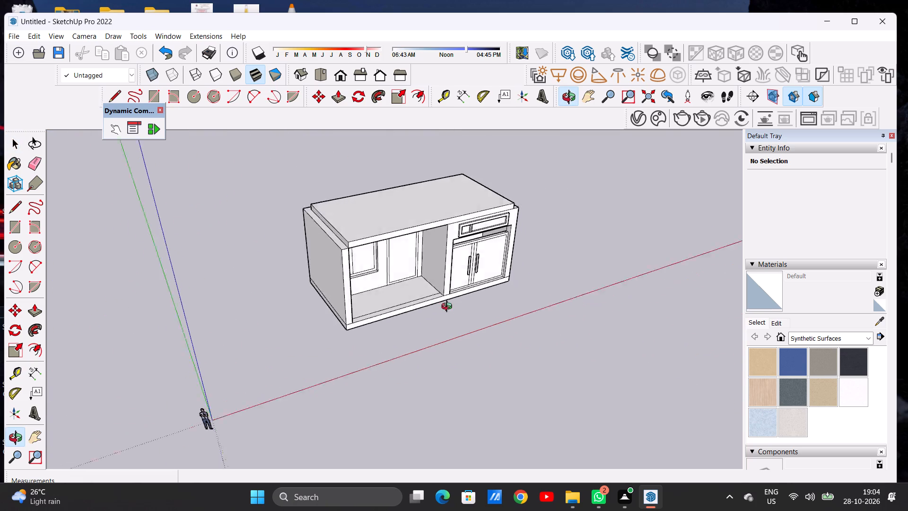
middle_click_drag(449, 308, 456, 304)
scroll(376, 255, "up", 6)
key("p")
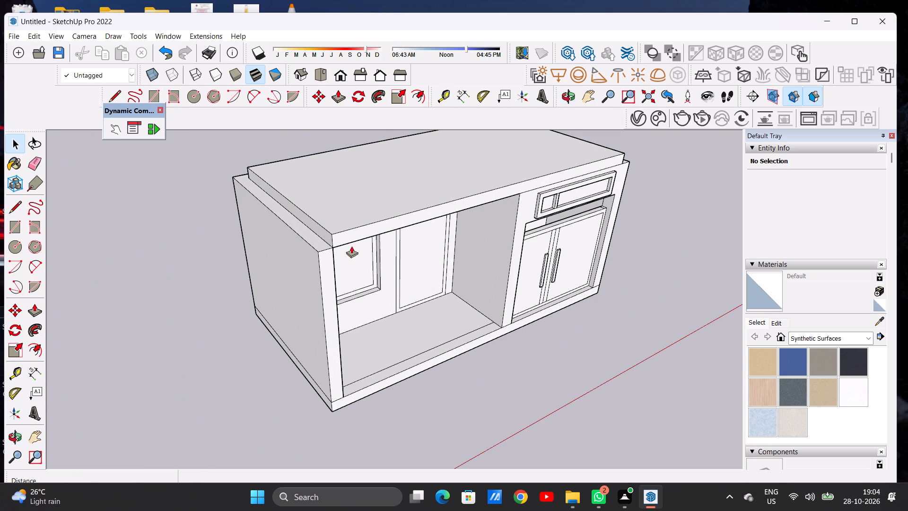
left_click(341, 235)
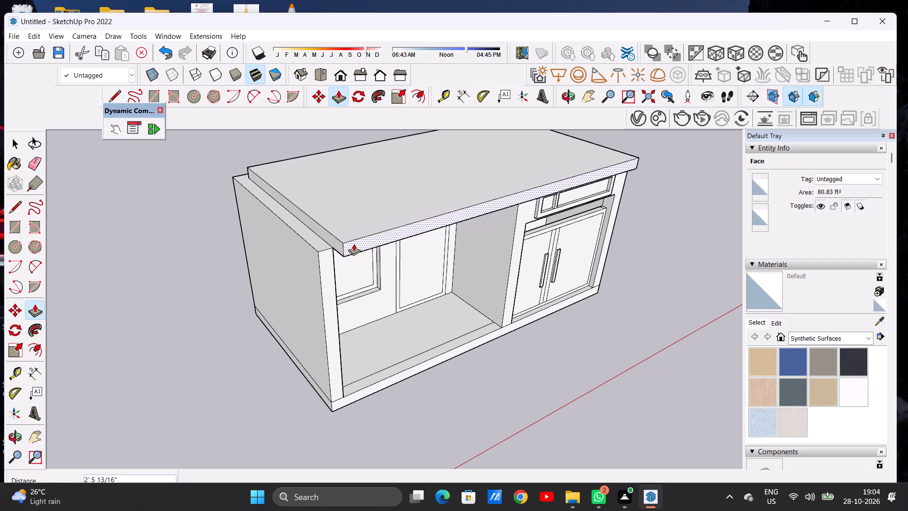
left_click(354, 244)
key("space")
scroll(354, 244, "down", 2)
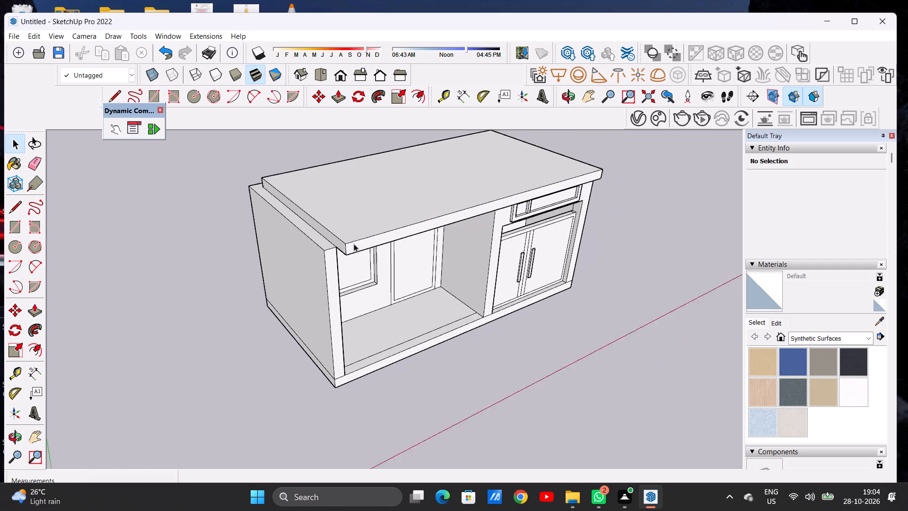
Examine the cabinet and its overhanging top slab from the front, the side and above.
scroll(354, 244, "down", 3)
middle_click_drag(363, 256, 346, 264)
scroll(343, 253, "up", 7)
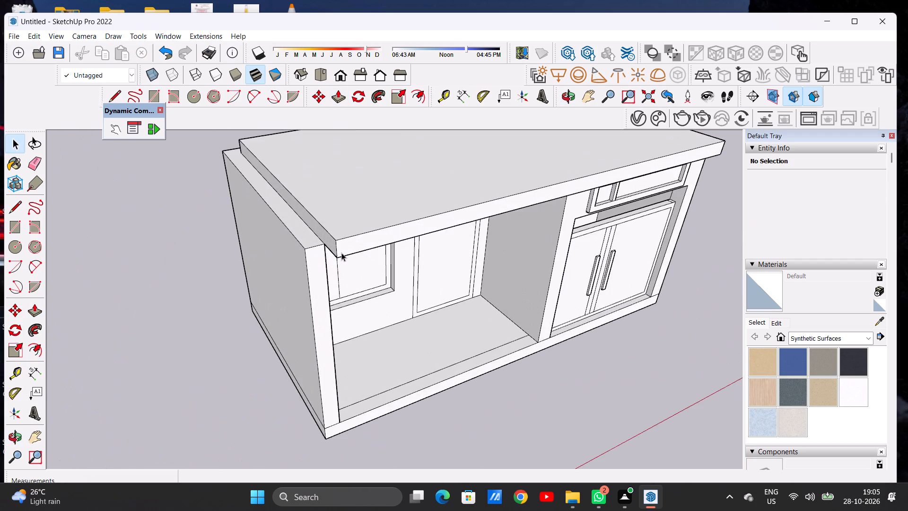
middle_click_drag(335, 253, 275, 253)
scroll(275, 253, "down", 5)
scroll(275, 253, "up", 1)
scroll(275, 253, "down", 3)
scroll(276, 254, "up", 1)
scroll(279, 254, "down", 3)
middle_click_drag(456, 253, 399, 242)
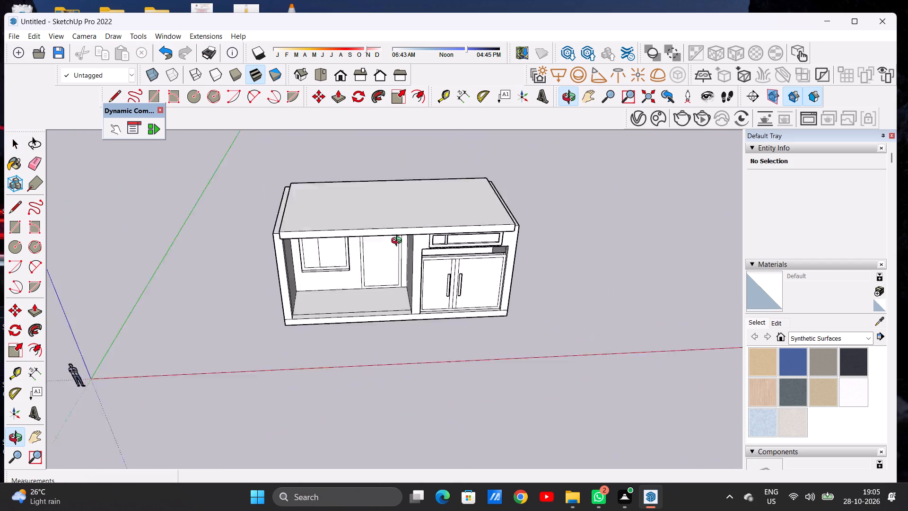
middle_click_drag(399, 242, 408, 292)
scroll(422, 211, "down", 5)
scroll(426, 213, "up", 1)
middle_click_drag(467, 212, 253, 240)
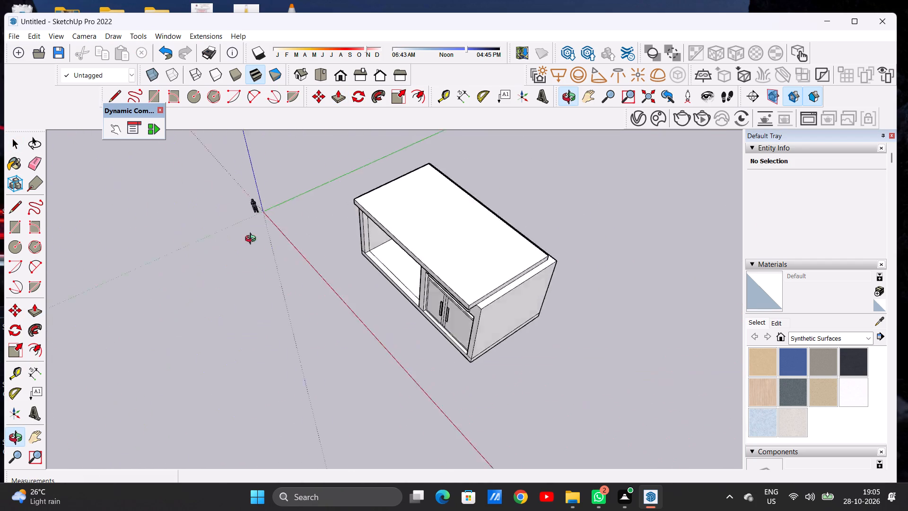
middle_click_drag(253, 240, 233, 255)
scroll(340, 232, "down", 5)
scroll(452, 227, "up", 3)
scroll(453, 228, "down", 1)
scroll(453, 228, "up", 7)
Erase the short edge crossing the top face of the cabinet's rear wall behind the slab.
middle_click_drag(469, 244, 322, 260)
scroll(500, 237, "up", 10)
scroll(444, 255, "down", 10)
scroll(435, 275, "up", 8)
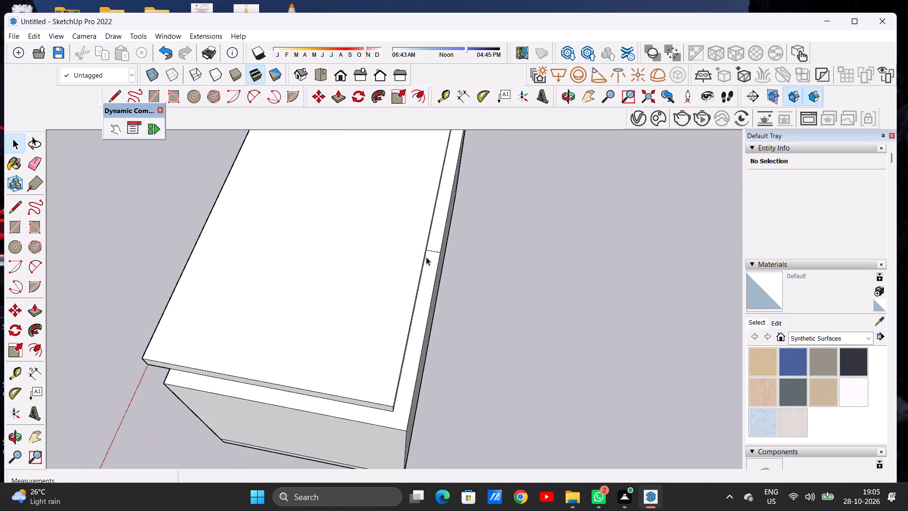
scroll(426, 257, "up", 3)
scroll(424, 255, "down", 1)
scroll(424, 255, "up", 3)
key("e")
left_click_drag(437, 241, 435, 250)
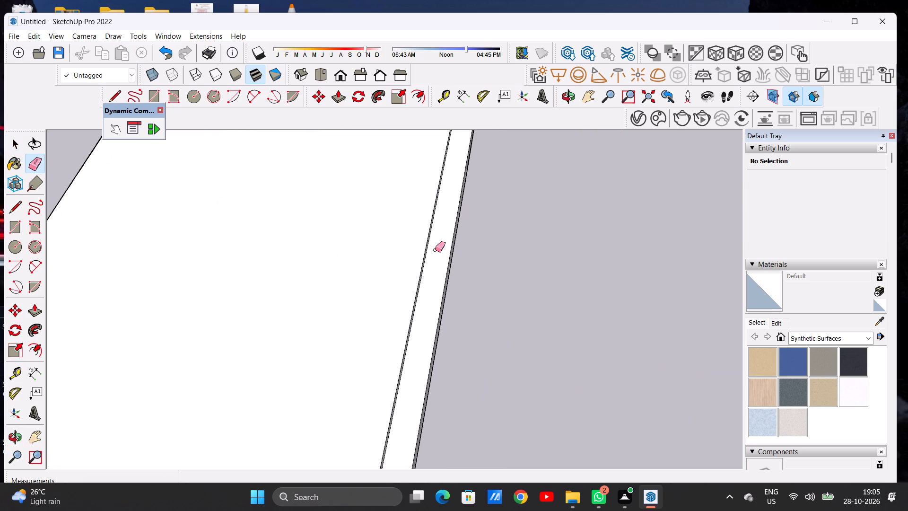
key("space")
Examine the whole cabinet from the side, above and the front.
scroll(469, 311, "down", 2)
scroll(469, 311, "up", 1)
scroll(469, 311, "down", 4)
scroll(469, 311, "up", 1)
scroll(469, 311, "down", 16)
middle_click_drag(391, 310, 498, 270)
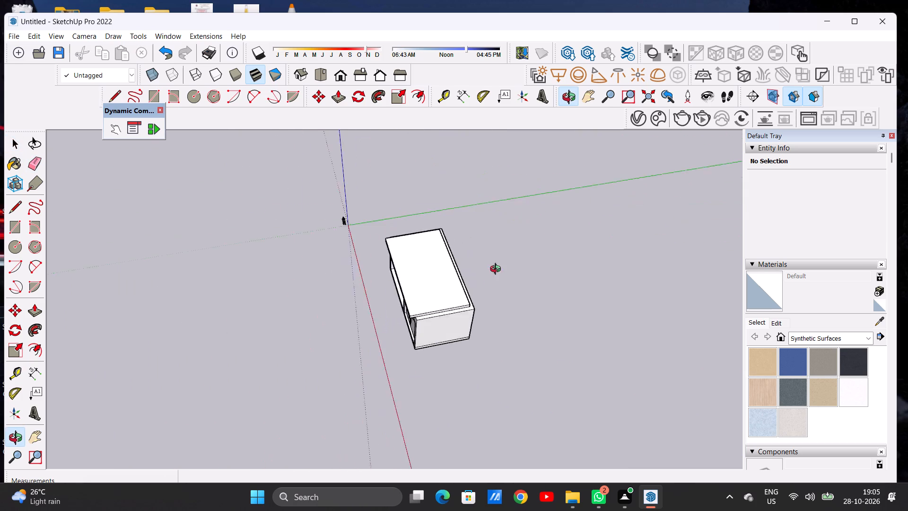
middle_click_drag(498, 270, 579, 213)
scroll(378, 281, "up", 1)
middle_click_drag(375, 282, 569, 228)
scroll(401, 276, "up", 6)
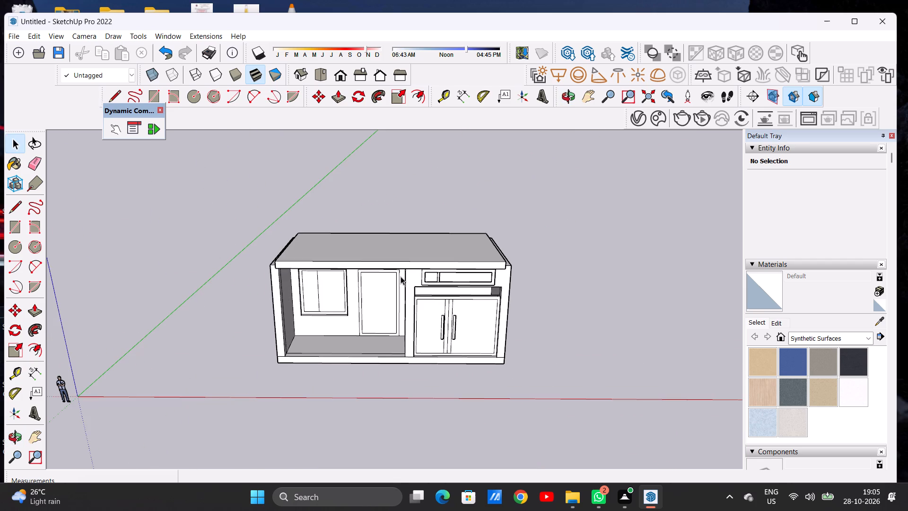
scroll(483, 307, "down", 6)
middle_click_drag(493, 315, 482, 290)
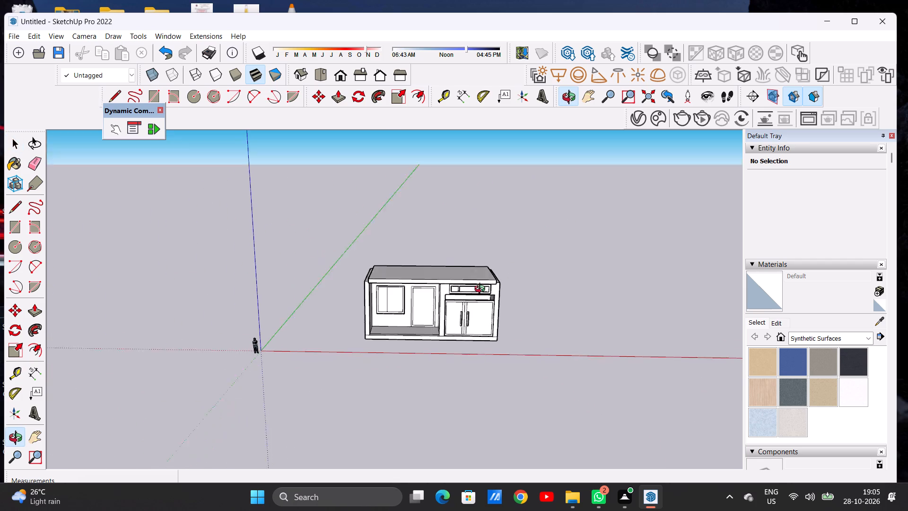
middle_click_drag(482, 290, 462, 289)
scroll(500, 293, "up", 6)
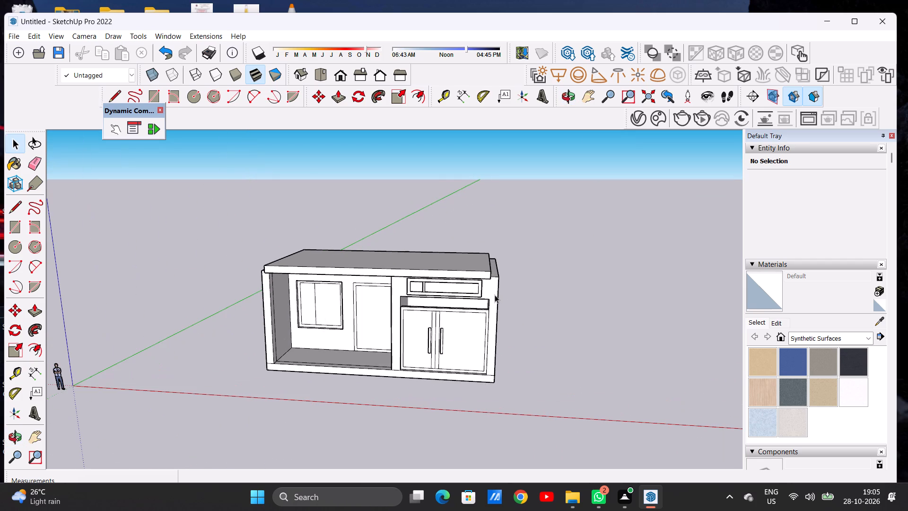
Push/Pull the U-shaped top face of the rear and side walls up 15' above the slab.
key("p")
scroll(471, 265, "down", 5)
middle_click_drag(469, 266, 481, 323)
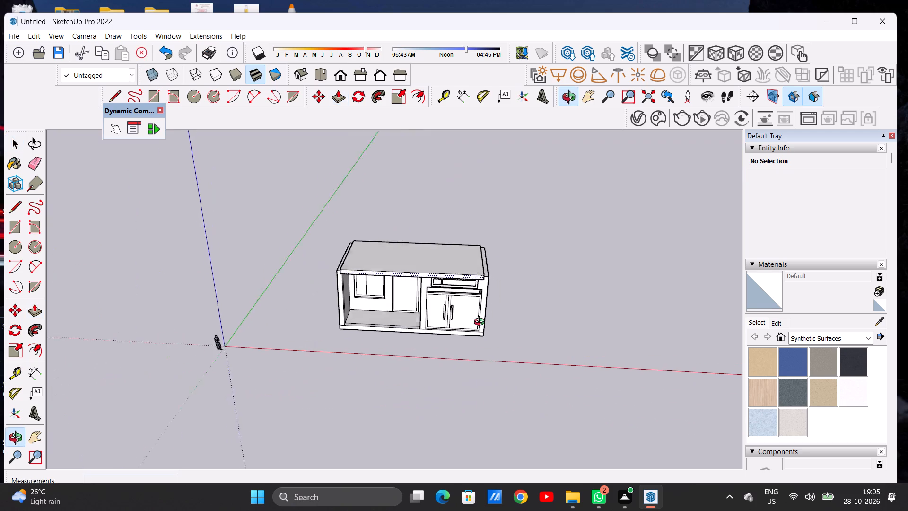
middle_click_drag(481, 323, 483, 332)
scroll(480, 261, "up", 1)
scroll(480, 260, "down", 1)
scroll(480, 260, "up", 13)
scroll(497, 286, "down", 2)
scroll(497, 286, "up", 2)
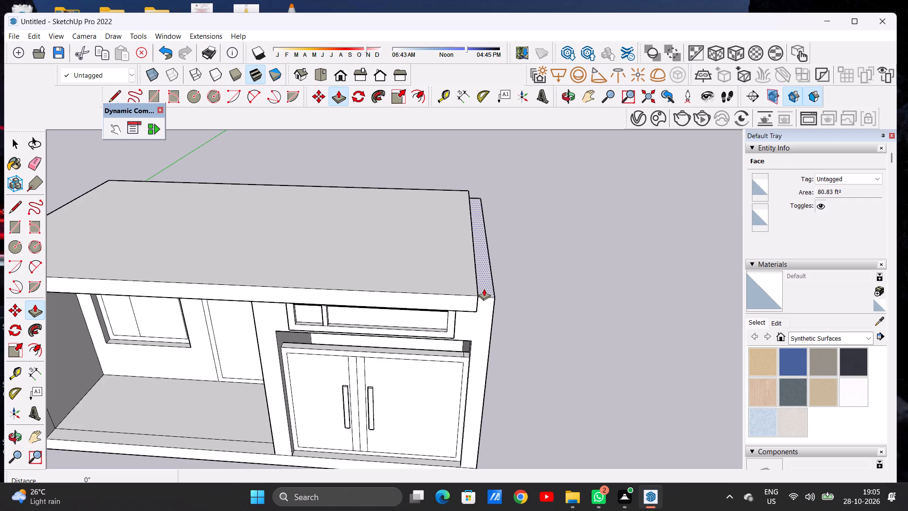
key("space")
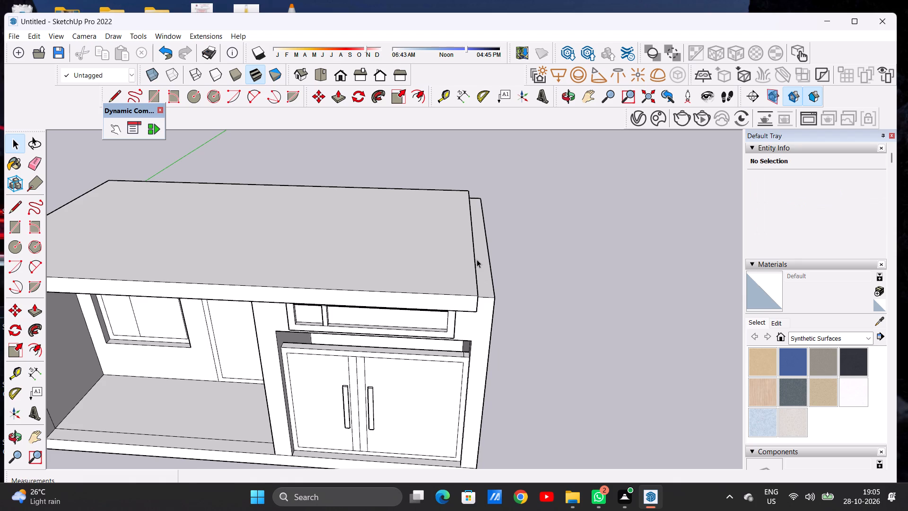
key("p")
left_click(485, 284)
scroll(505, 236, "down", 3)
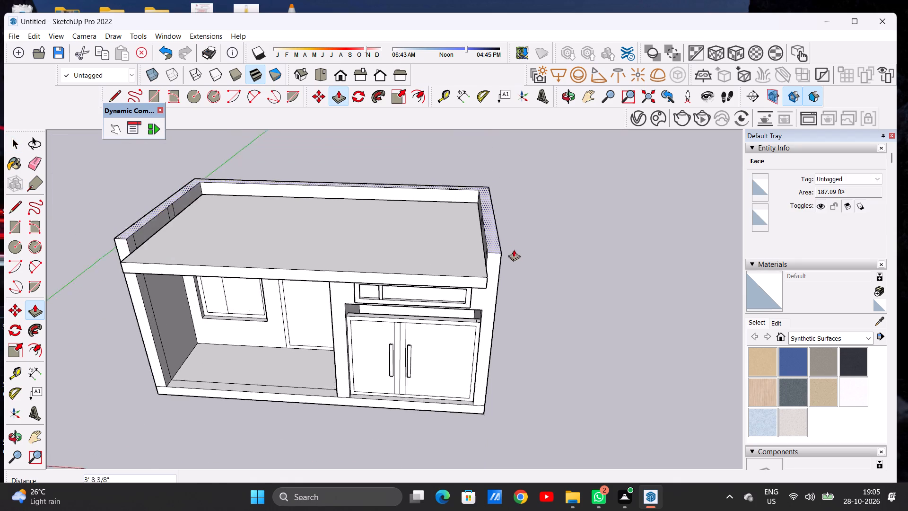
scroll(514, 249, "down", 10)
scroll(520, 187, "up", 6)
middle_click_drag(509, 234, 534, 178)
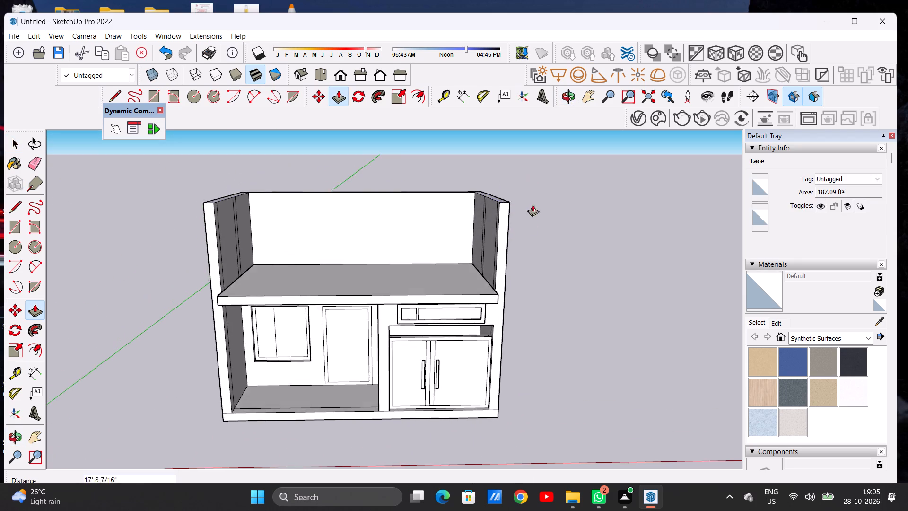
scroll(528, 225, "down", 4)
middle_click_drag(521, 212, 511, 199)
scroll(513, 199, "up", 2)
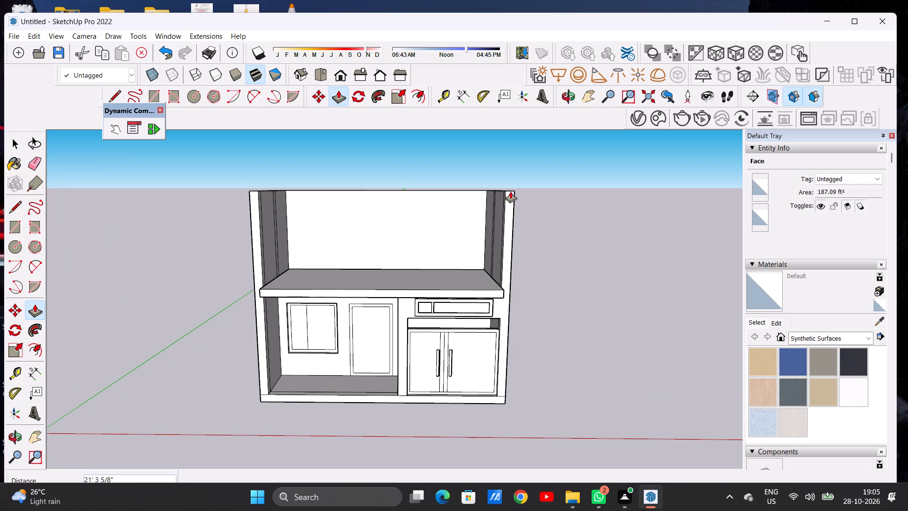
type("15'")
key("Return")
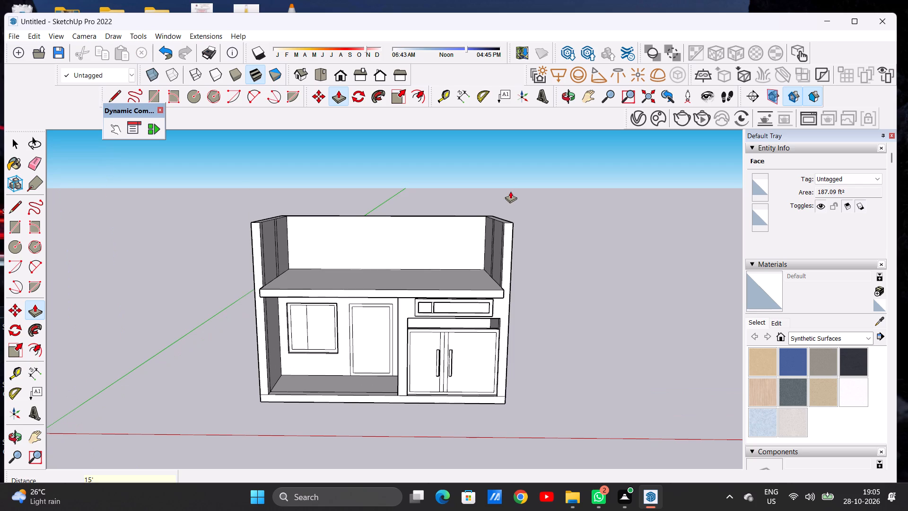
key("space")
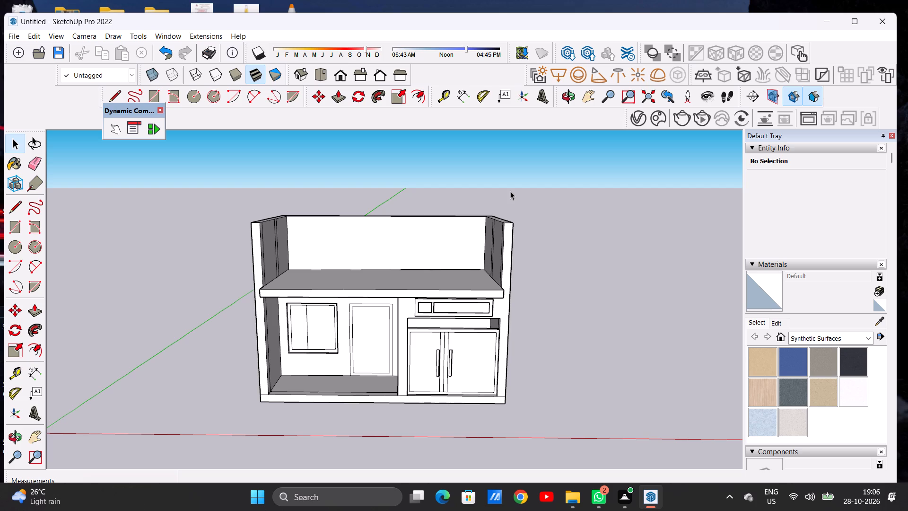
Examine the cabinet with its raised rear and side walls from the front and from above.
scroll(416, 217, "down", 6)
scroll(397, 238, "up", 4)
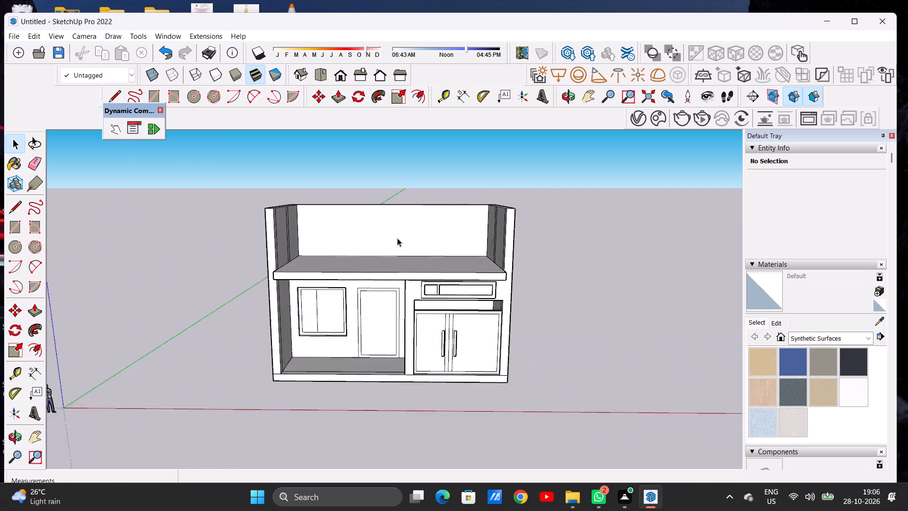
scroll(397, 238, "up", 6)
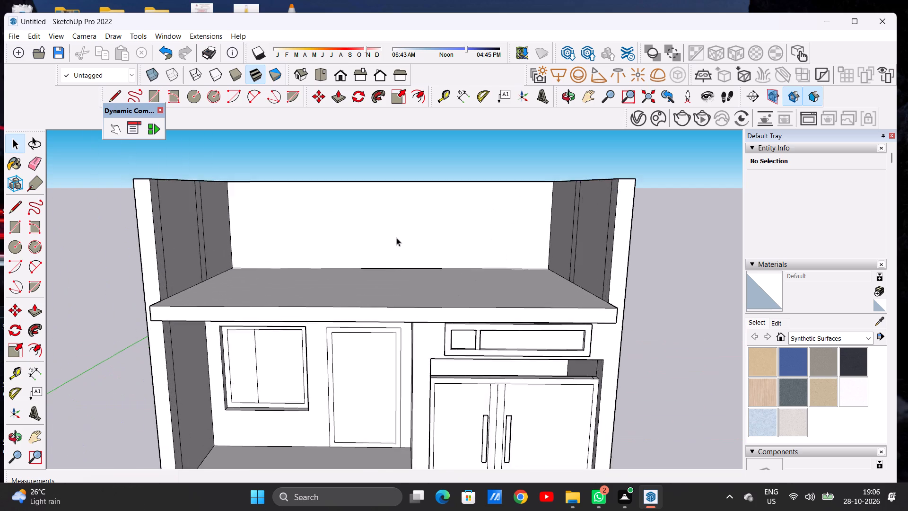
scroll(396, 238, "up", 5)
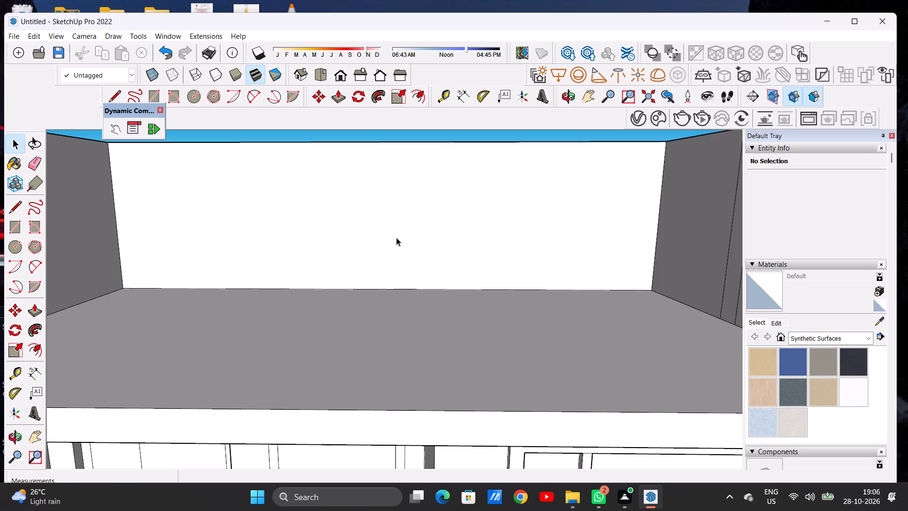
scroll(369, 389, "down", 19)
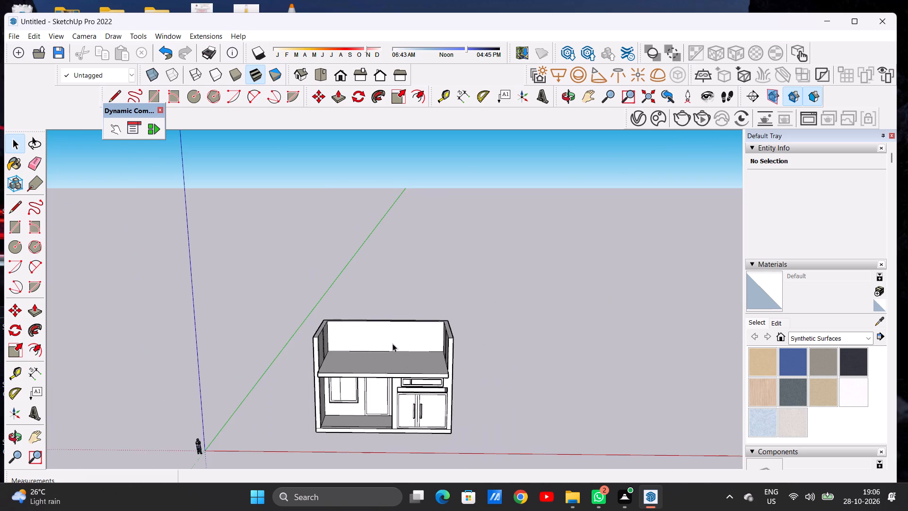
scroll(381, 373, "up", 6)
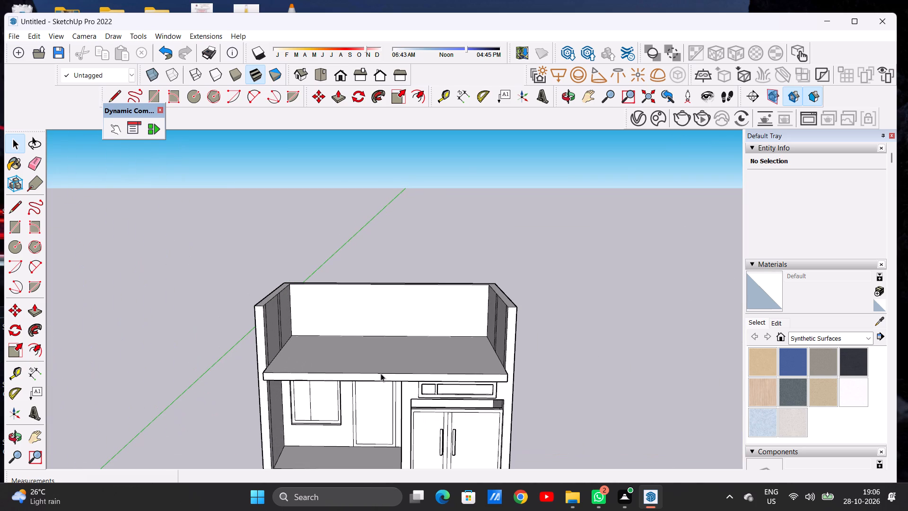
middle_click_drag(384, 317, 382, 378)
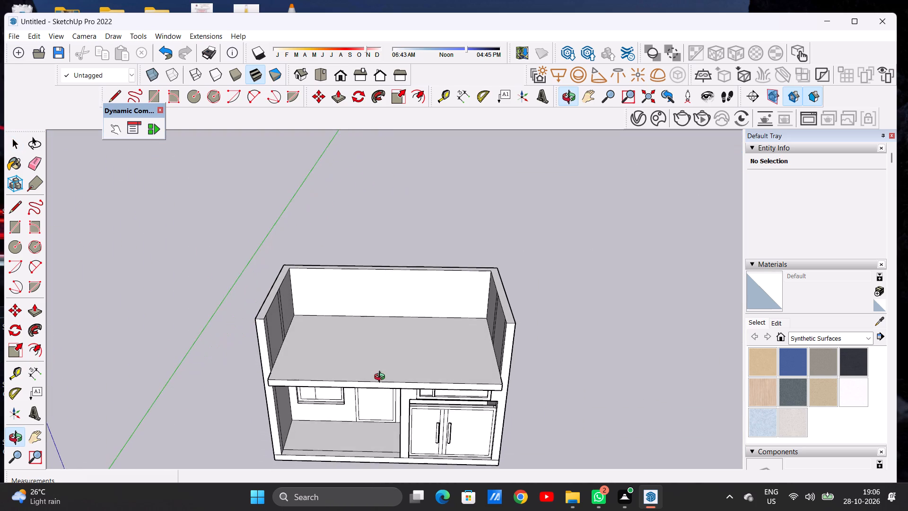
middle_click_drag(382, 378, 380, 383)
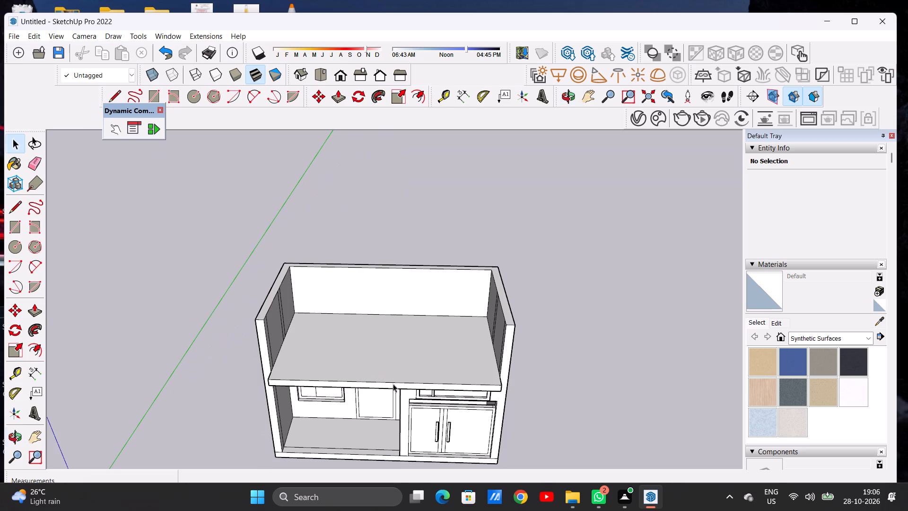
middle_click_drag(432, 381, 334, 389)
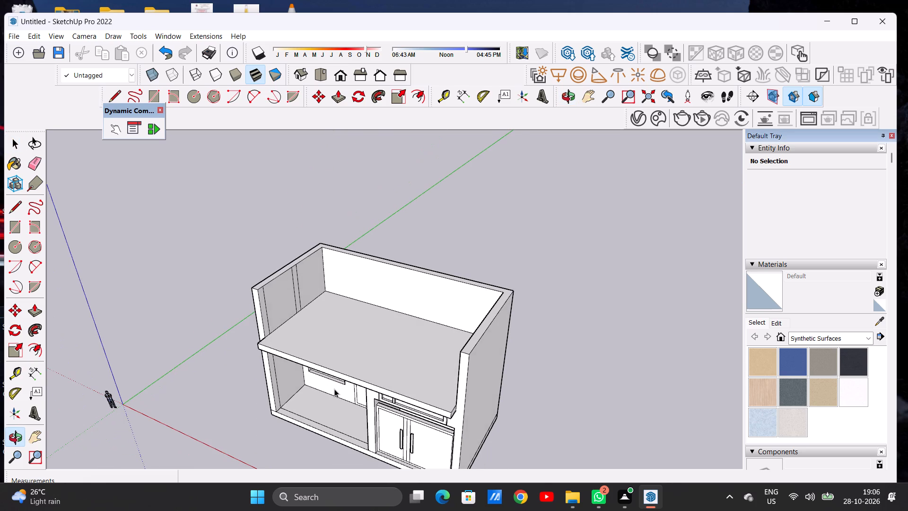
Draw a vertical line about 1' 9" long up the slab's front face, starting where the compartment divider's edge meets its lower edge.
key("l")
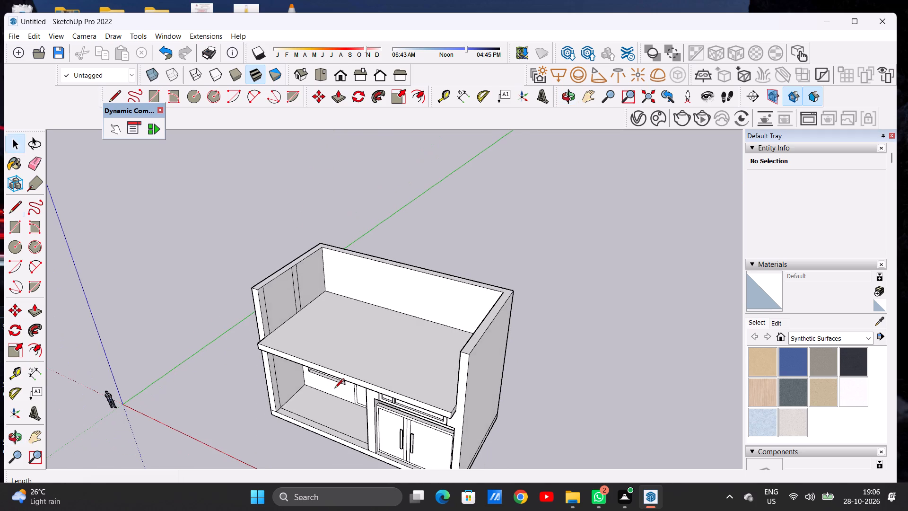
scroll(334, 389, "up", 10)
middle_click_drag(334, 388, 341, 356)
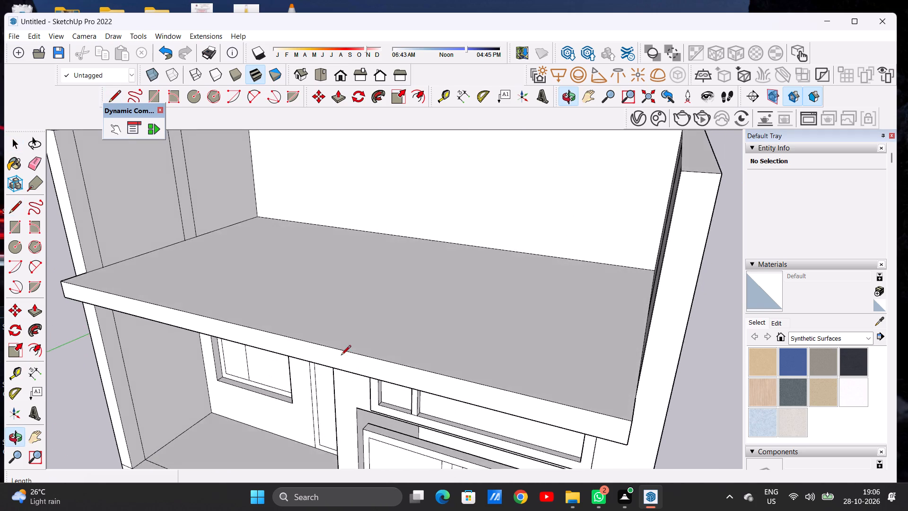
scroll(340, 361, "up", 4)
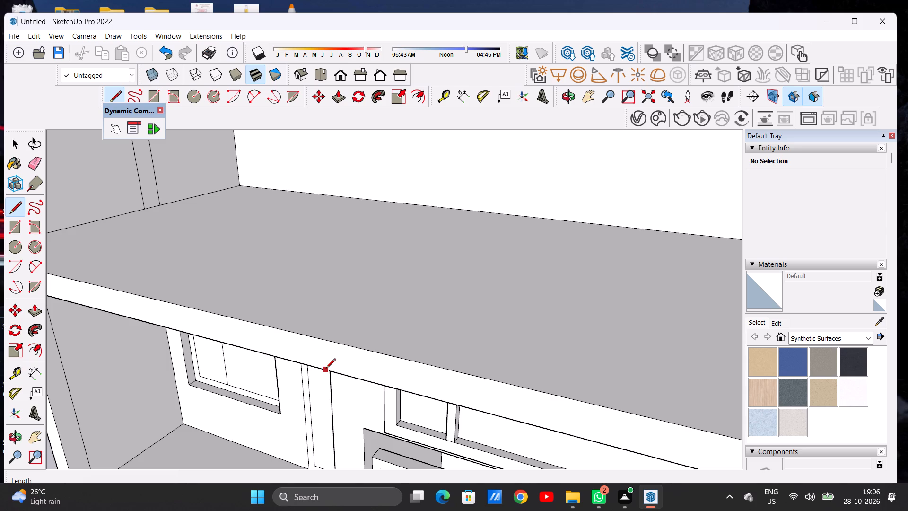
scroll(340, 368, "up", 2)
scroll(340, 368, "down", 1)
scroll(340, 368, "up", 1)
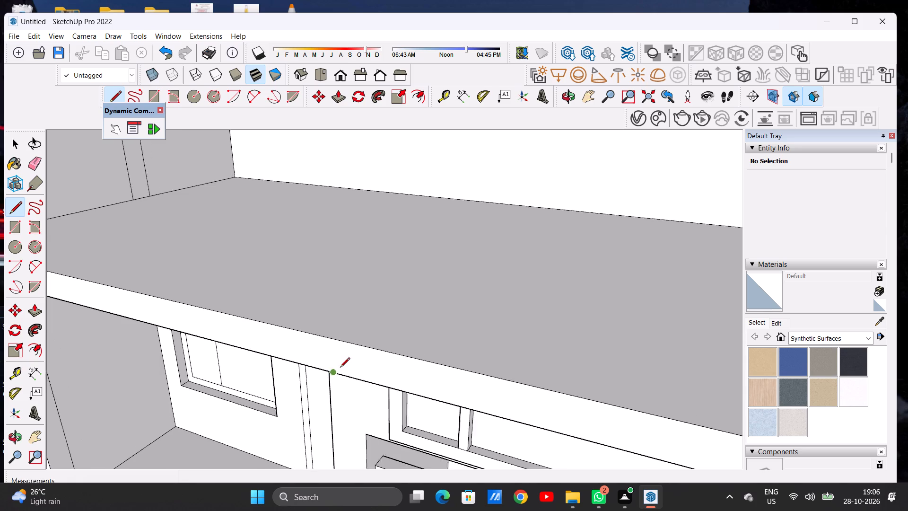
scroll(340, 368, "down", 1)
scroll(340, 368, "up", 1)
middle_click_drag(343, 365, 375, 304)
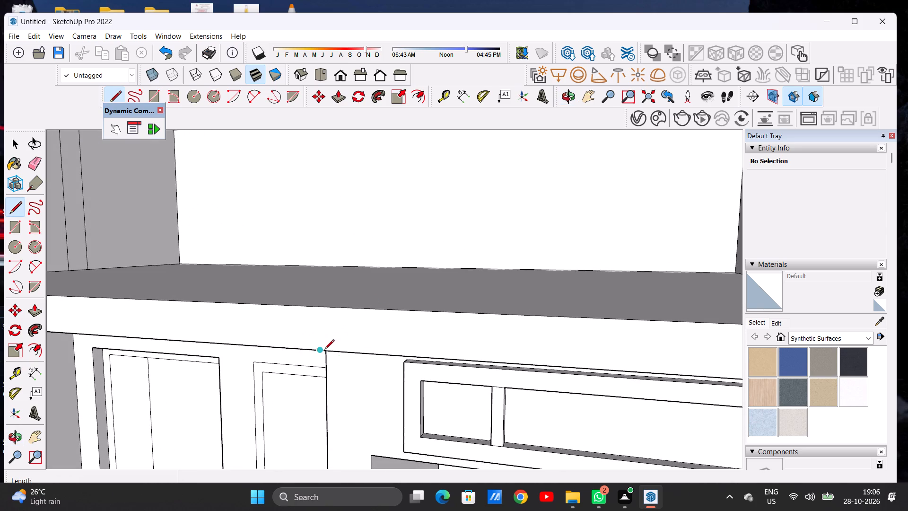
middle_click_drag(328, 358, 329, 296)
scroll(329, 296, "up", 3)
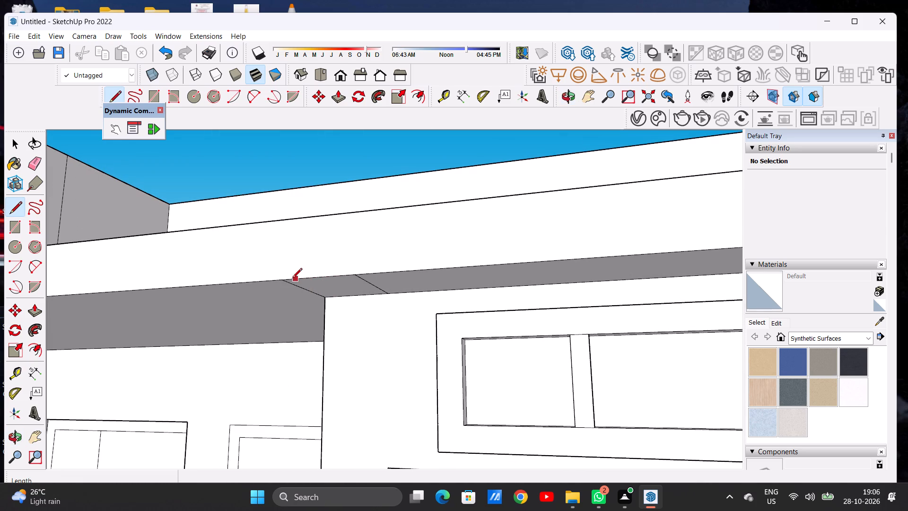
left_click(286, 277)
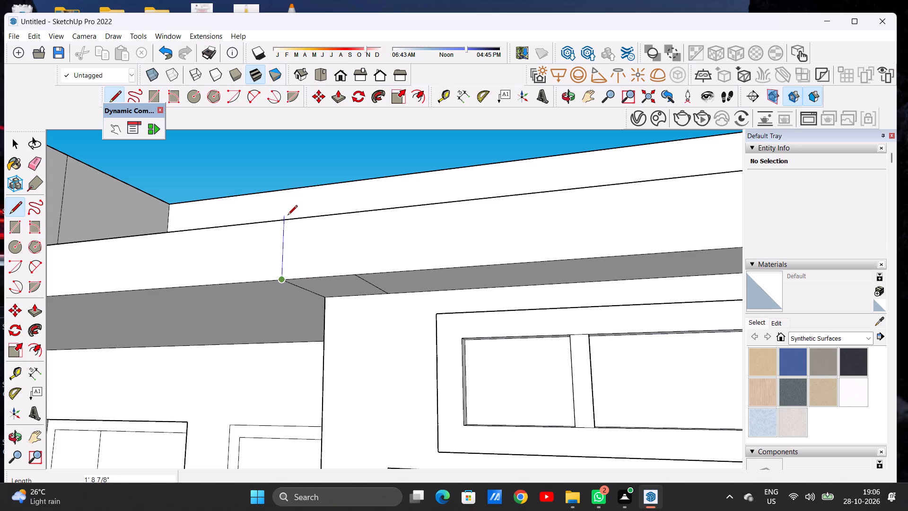
left_click(288, 216)
left_click(286, 219)
Erase the short stub of the vertical divider line that projects above the slab's top front edge.
middle_click_drag(305, 216, 306, 217)
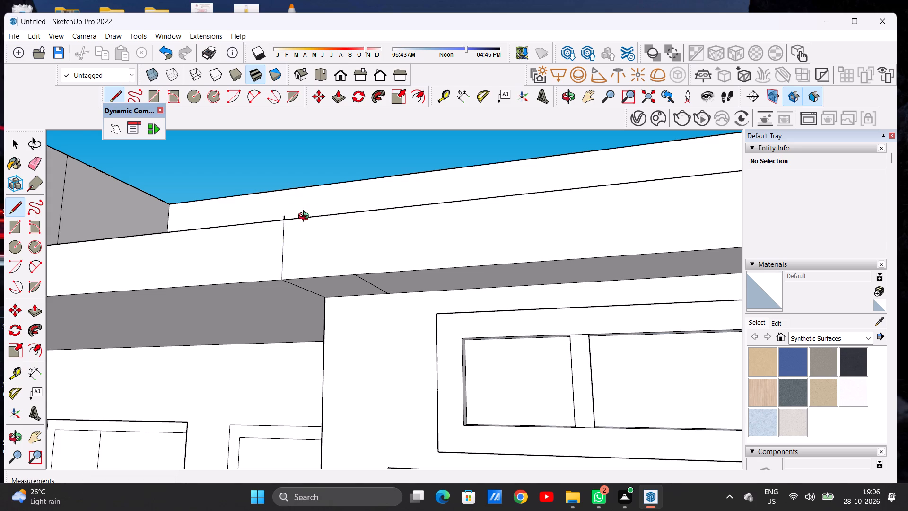
middle_click_drag(306, 217, 289, 347)
scroll(282, 265, "up", 6)
scroll(272, 247, "down", 1)
scroll(272, 247, "up", 4)
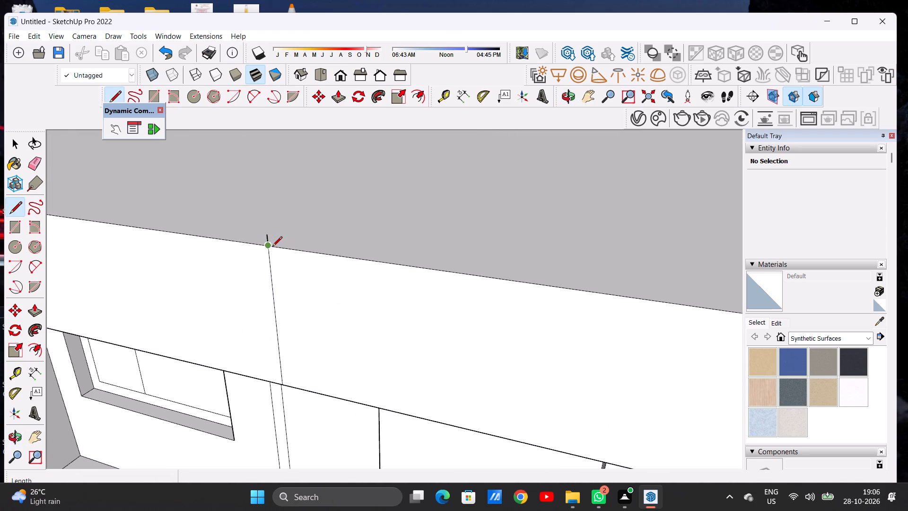
key("space")
type("E")
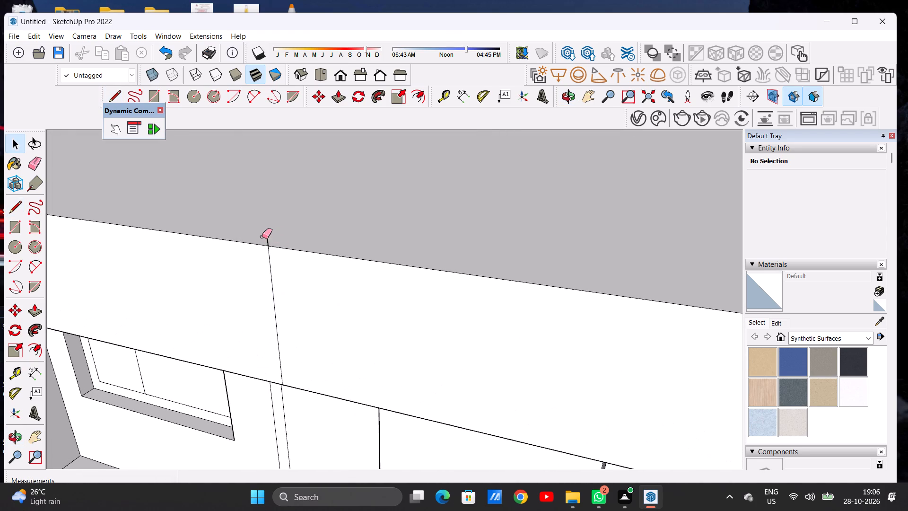
left_click_drag(264, 237, 275, 240)
Draw a line about 28' 2" long across the slab's top, from the vertical front line's upper end back to the rear wall.
key("l")
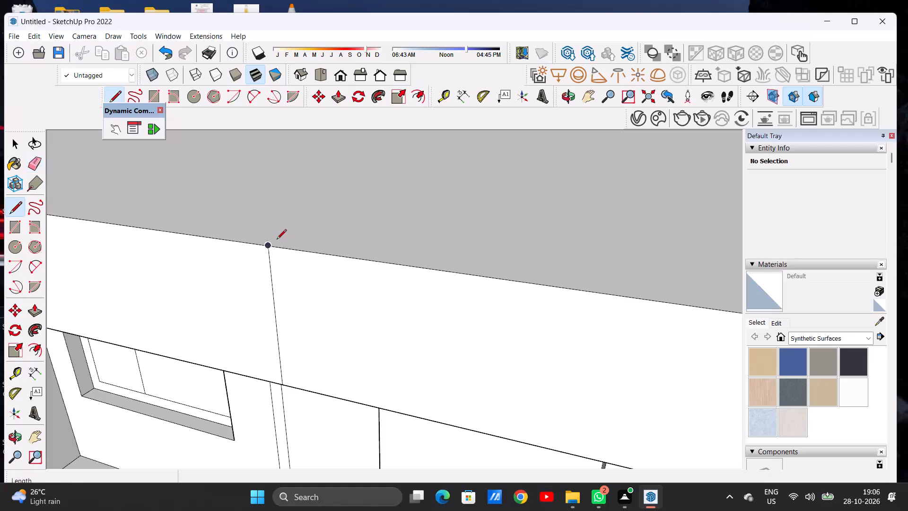
left_click(270, 244)
scroll(303, 221, "down", 8)
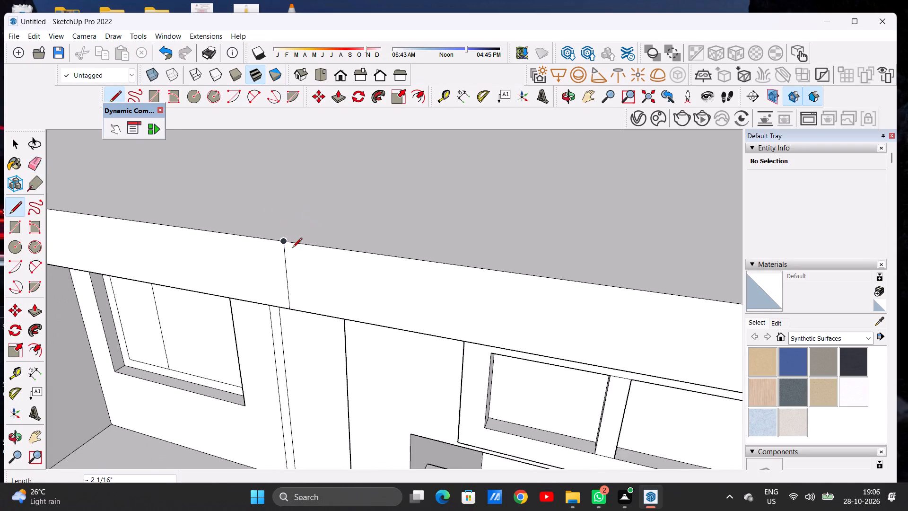
scroll(292, 248, "down", 19)
middle_click_drag(349, 190, 321, 302)
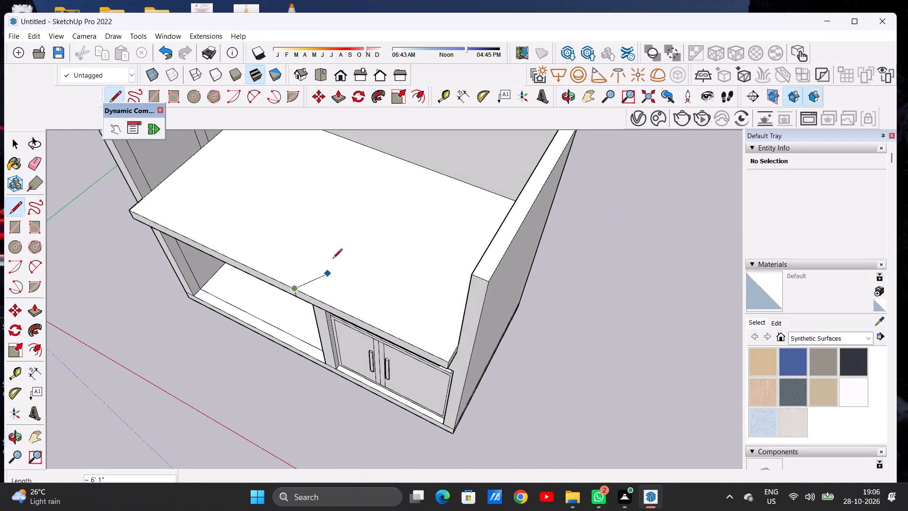
scroll(379, 179, "up", 2)
scroll(379, 179, "down", 1)
scroll(379, 179, "up", 4)
left_click(419, 147)
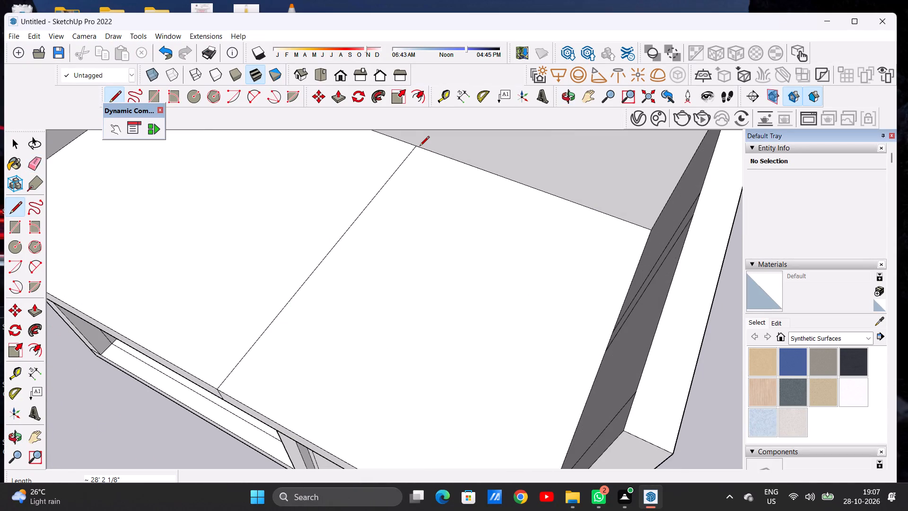
key("space")
Erase the two closely spaced vertical lines on the inner face of the raised side wall at the double-door end.
scroll(423, 242, "down", 11)
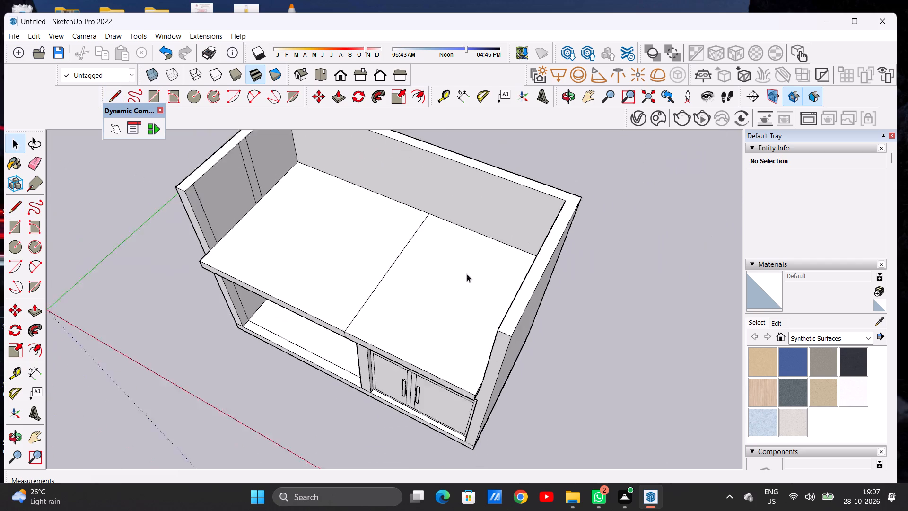
scroll(467, 274, "down", 2)
middle_click_drag(401, 298, 506, 211)
scroll(489, 279, "up", 3)
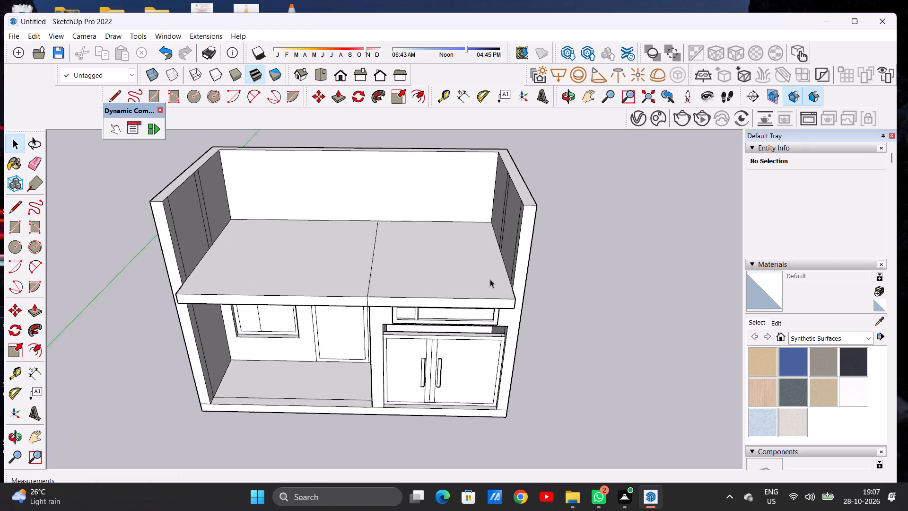
scroll(490, 279, "up", 2)
middle_click_drag(467, 239, 517, 221)
scroll(502, 204, "up", 6)
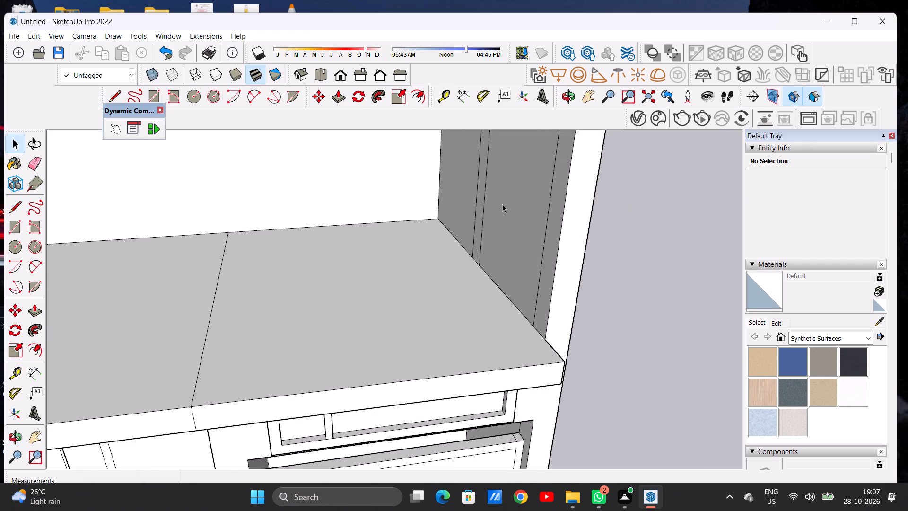
key("e")
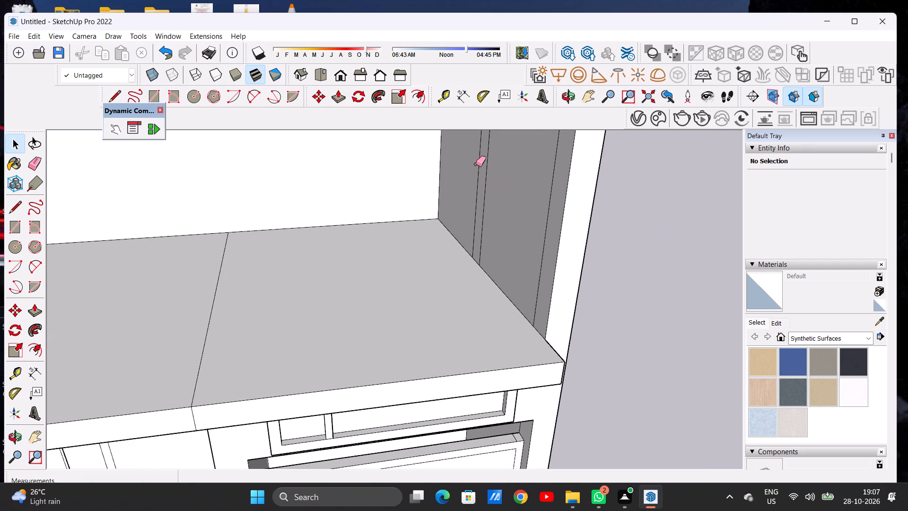
left_click_drag(481, 169, 489, 181)
left_click(480, 170)
key("space")
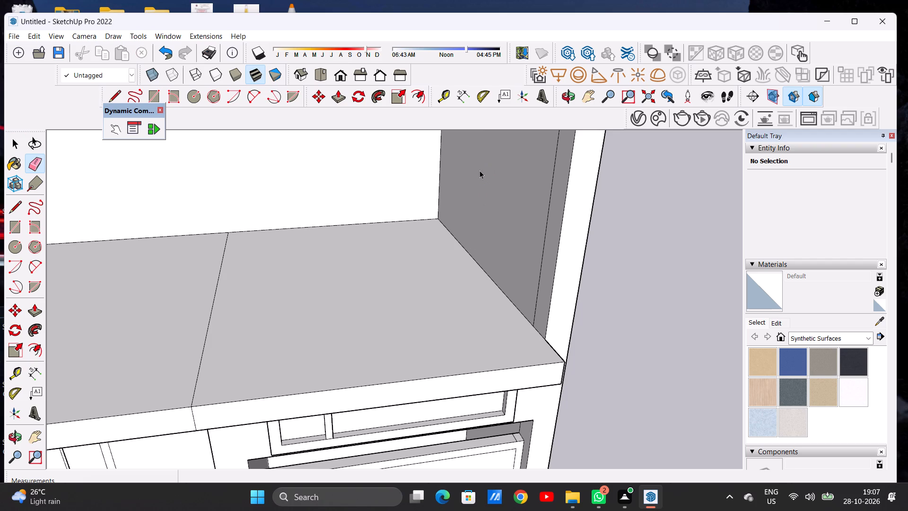
Push/Pull the slab overhang's end face at the double-door end outward about 1' 9 1/2", flush with the side wall's outer face.
scroll(479, 196, "down", 10)
middle_click_drag(461, 249, 453, 236)
scroll(463, 245, "up", 5)
middle_click_drag(482, 226, 389, 257)
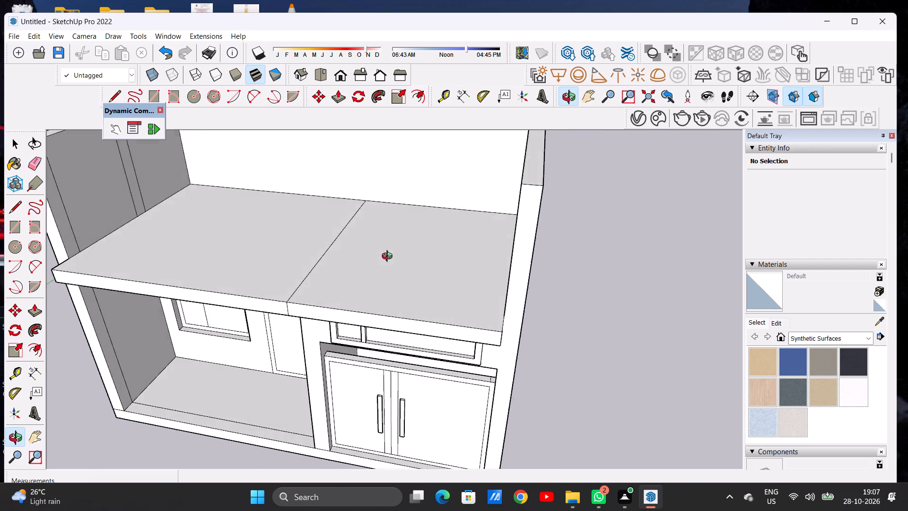
middle_click_drag(389, 257, 379, 252)
scroll(476, 238, "down", 5)
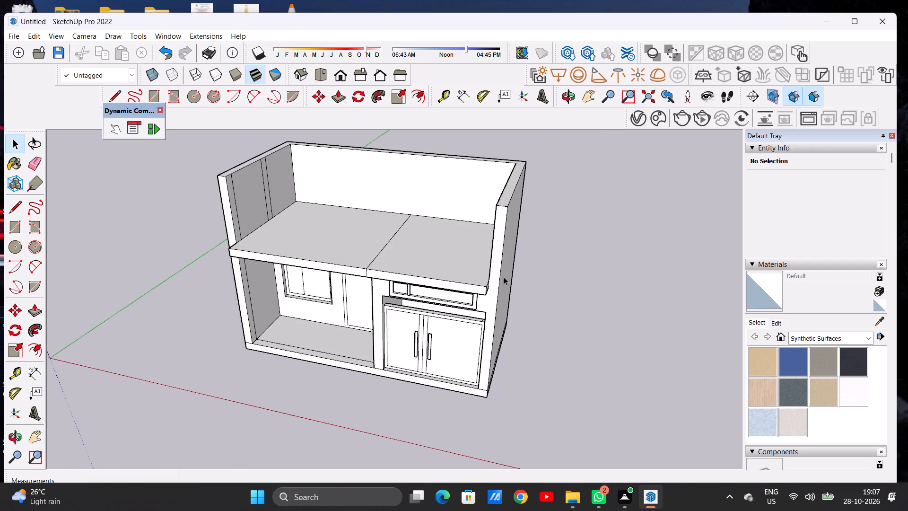
middle_click_drag(501, 291, 480, 245)
scroll(492, 272, "up", 12)
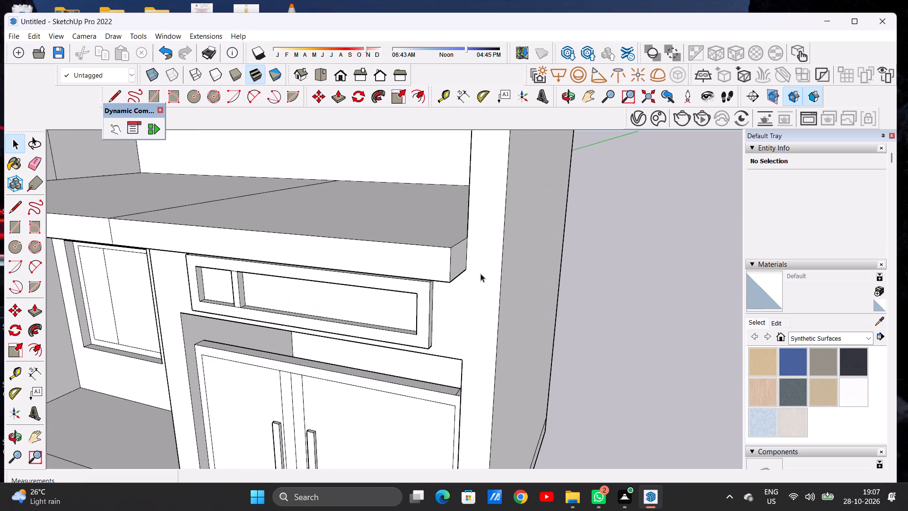
scroll(472, 273, "up", 1)
middle_click_drag(471, 270, 469, 262)
scroll(469, 262, "up", 1)
key("p")
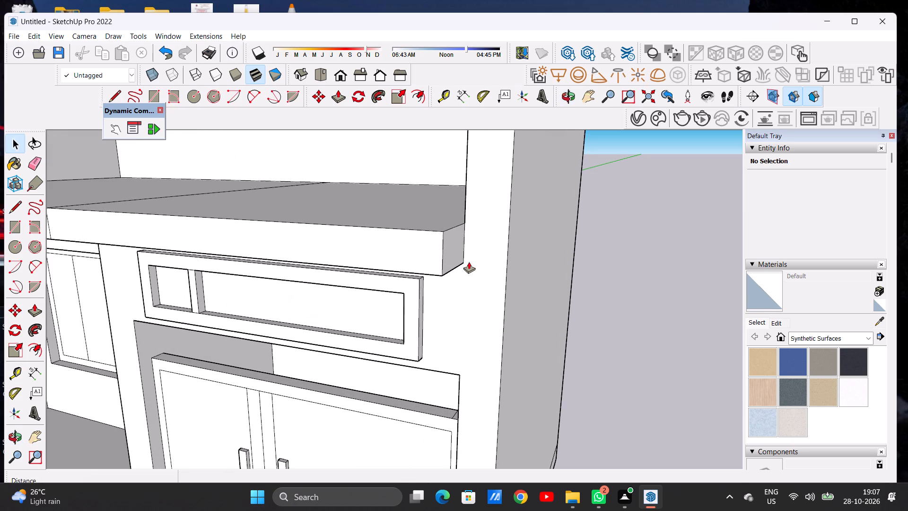
left_click(457, 241)
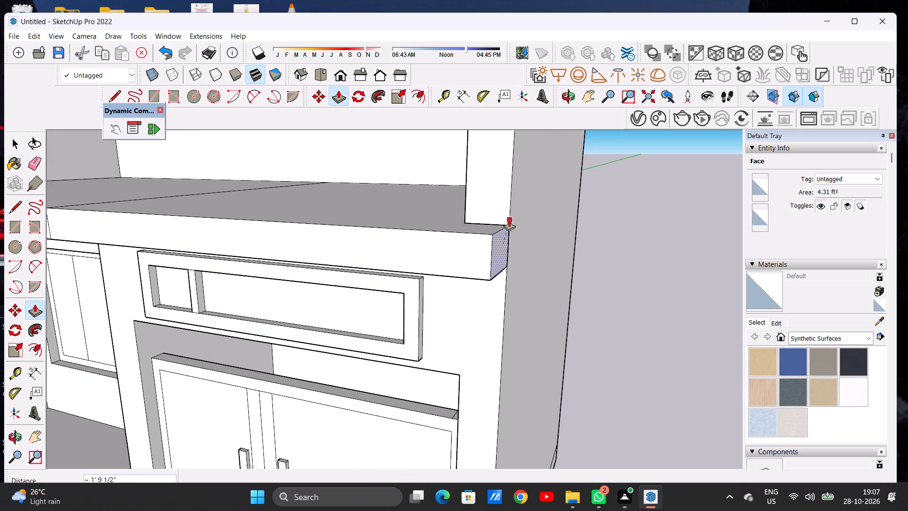
left_click(509, 220)
key("space")
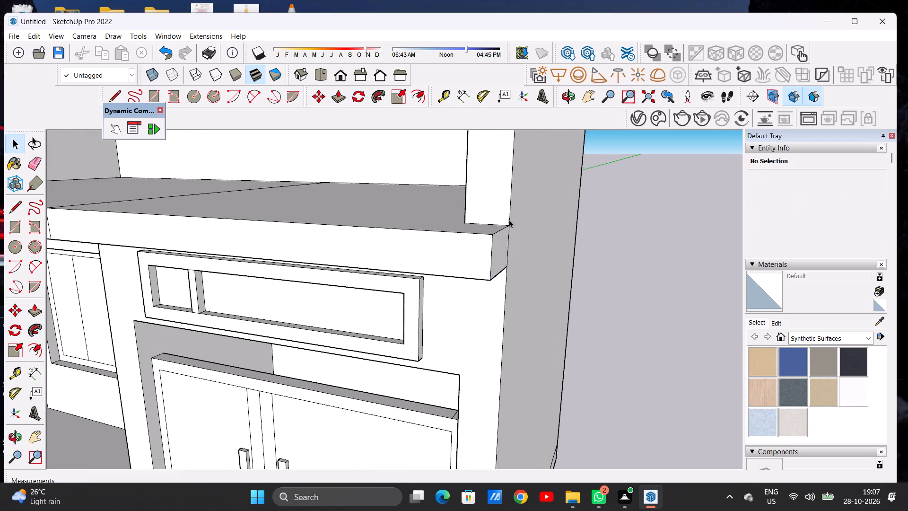
Push/Pull the front face of the raised side wall at the double-door end forward about 2' 8" to the slab's front edge.
scroll(509, 220, "down", 8)
scroll(474, 242, "down", 6)
middle_click_drag(484, 220, 437, 269)
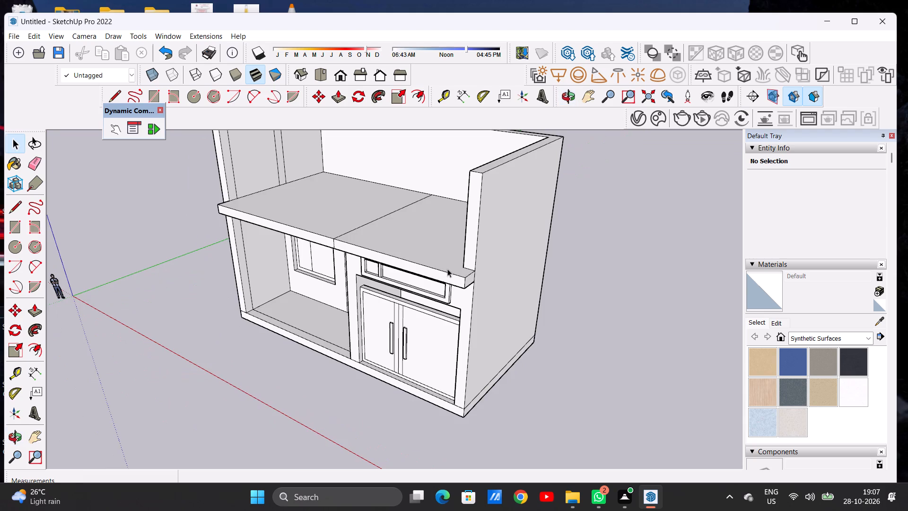
scroll(464, 270, "up", 6)
key("p")
scroll(464, 270, "up", 5)
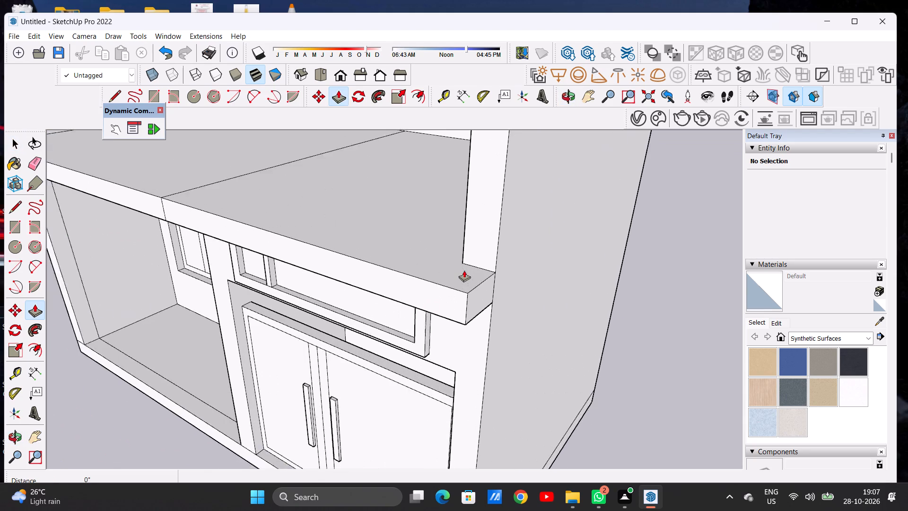
scroll(464, 270, "up", 1)
left_click(483, 252)
left_click(465, 302)
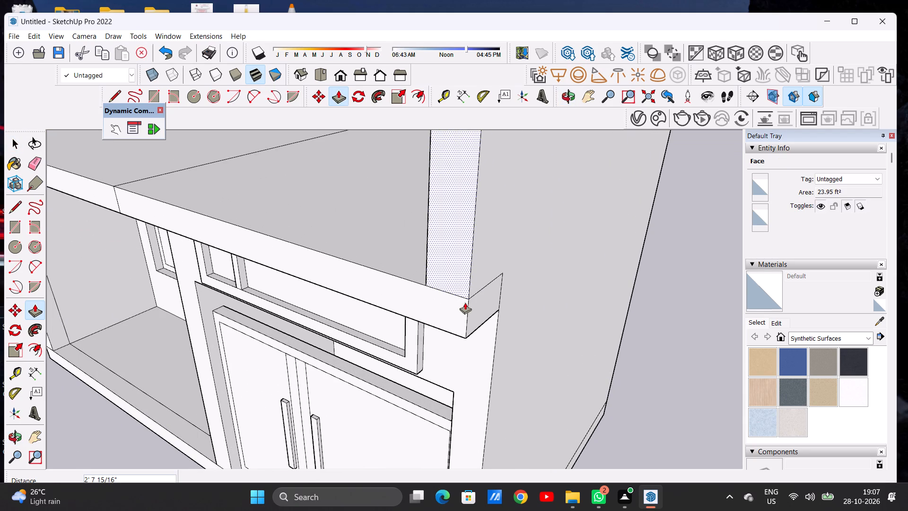
key("space")
Examine the extended side wall and divided slab from above and from the front.
scroll(463, 289, "down", 20)
middle_click_drag(394, 264, 490, 249)
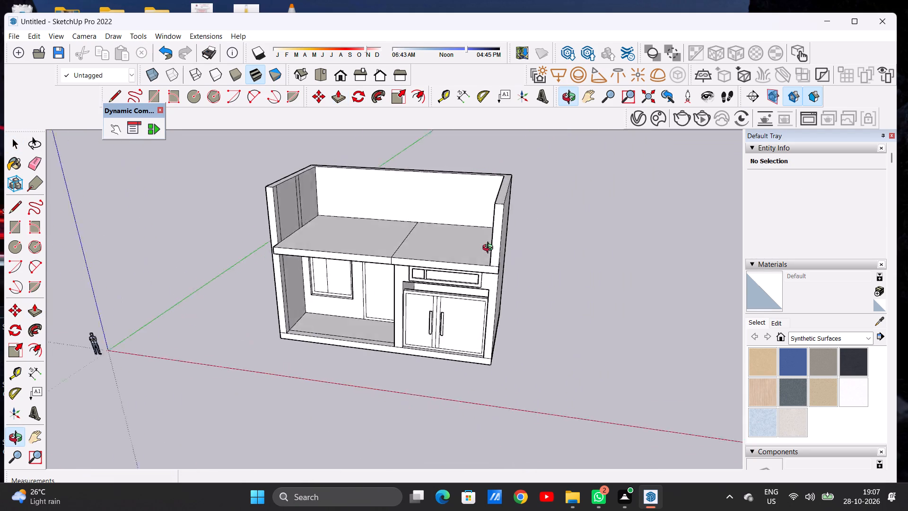
middle_click_drag(490, 249, 490, 305)
scroll(437, 264, "up", 6)
scroll(439, 265, "down", 7)
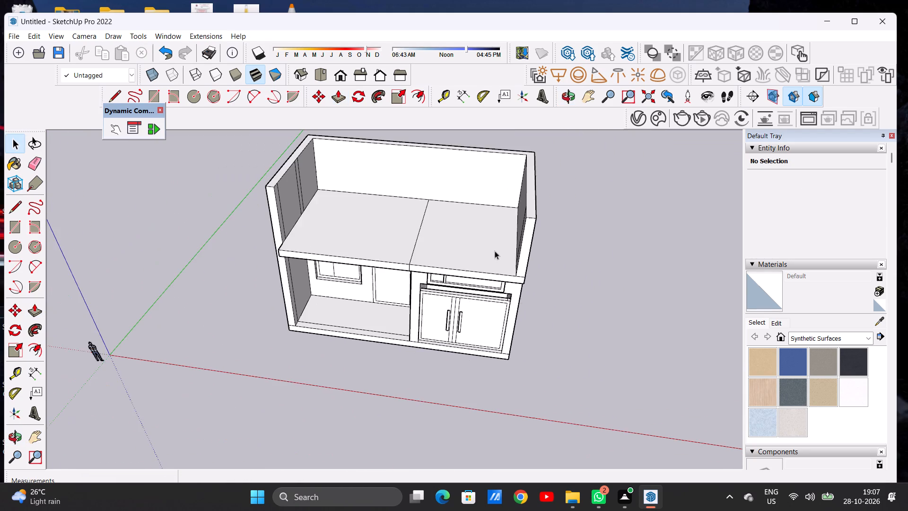
middle_click_drag(445, 247, 450, 277)
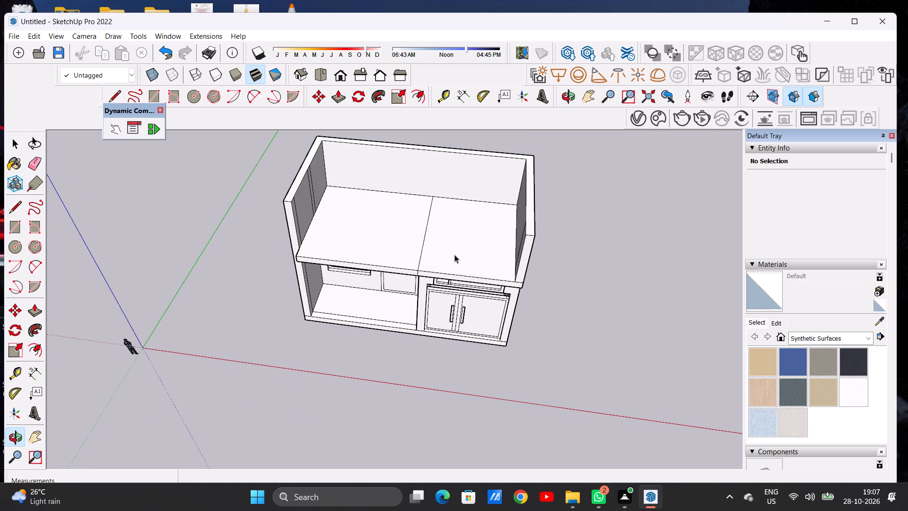
scroll(455, 255, "up", 3)
scroll(455, 255, "down", 1)
scroll(455, 255, "up", 1)
middle_click_drag(465, 274, 481, 177)
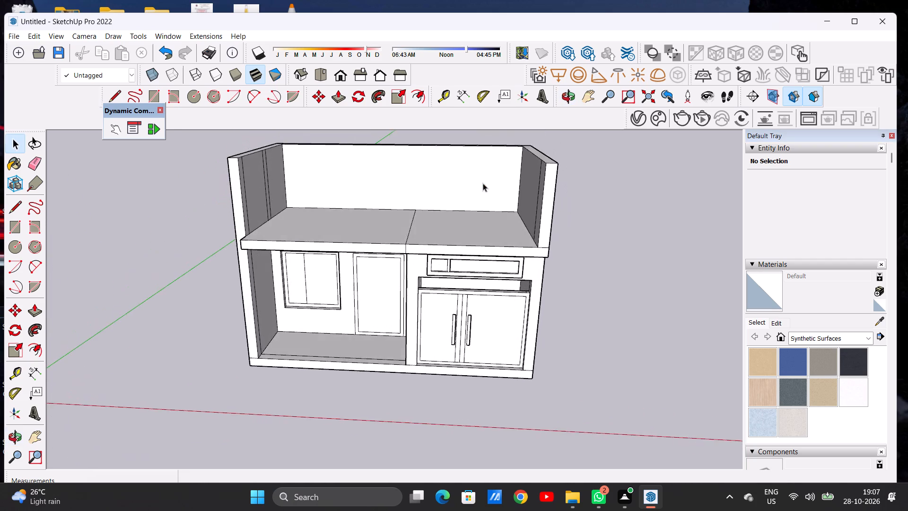
scroll(498, 237, "up", 6)
middle_click_drag(504, 264, 499, 233)
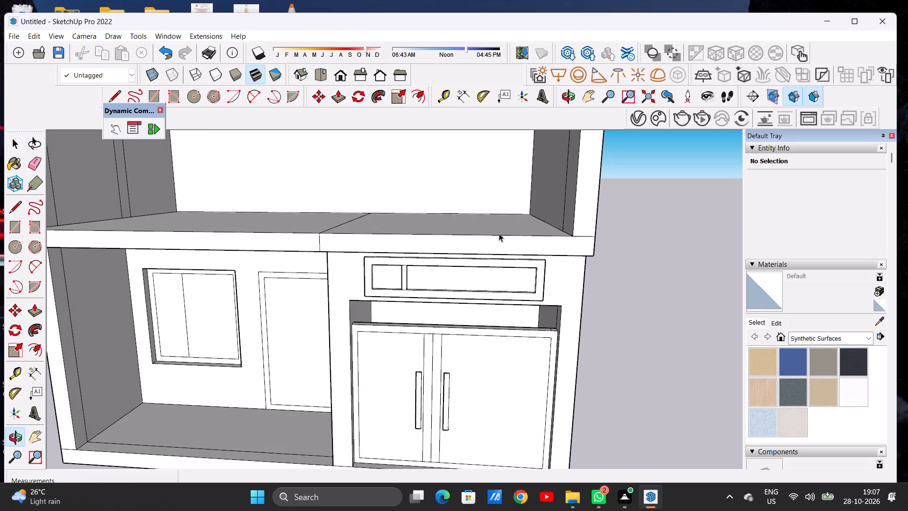
scroll(577, 227, "up", 1)
scroll(488, 267, "down", 2)
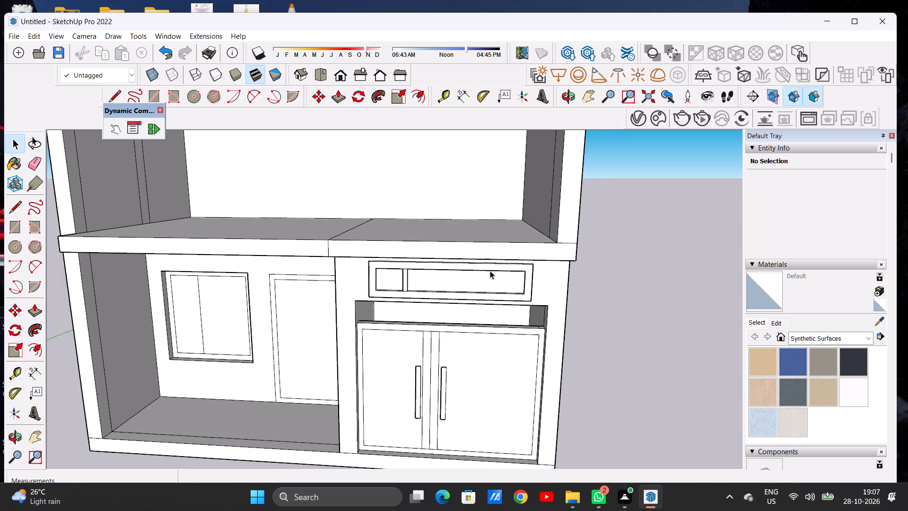
scroll(490, 271, "down", 3)
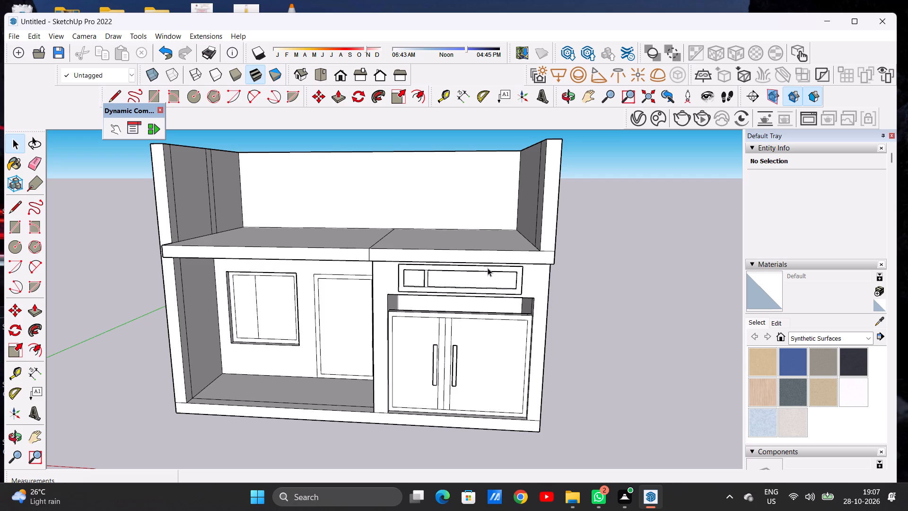
Push/Pull the slab overhang's end face at the open-compartment end outward, flush with the side wall's outer face.
middle_click_drag(345, 238, 475, 239)
scroll(479, 234, "down", 4)
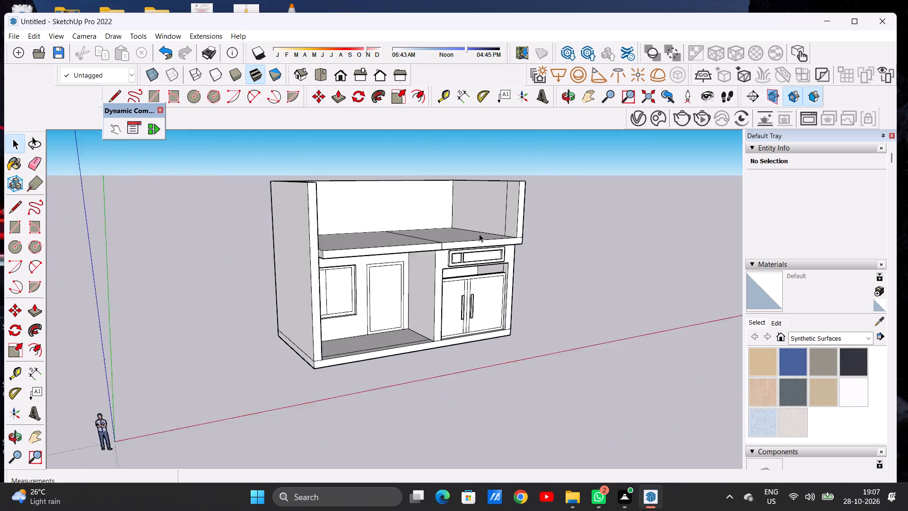
scroll(479, 234, "down", 2)
middle_click_drag(337, 256, 341, 298)
scroll(336, 279, "up", 4)
scroll(336, 279, "down", 1)
scroll(336, 279, "up", 5)
scroll(344, 264, "down", 1)
scroll(344, 264, "up", 4)
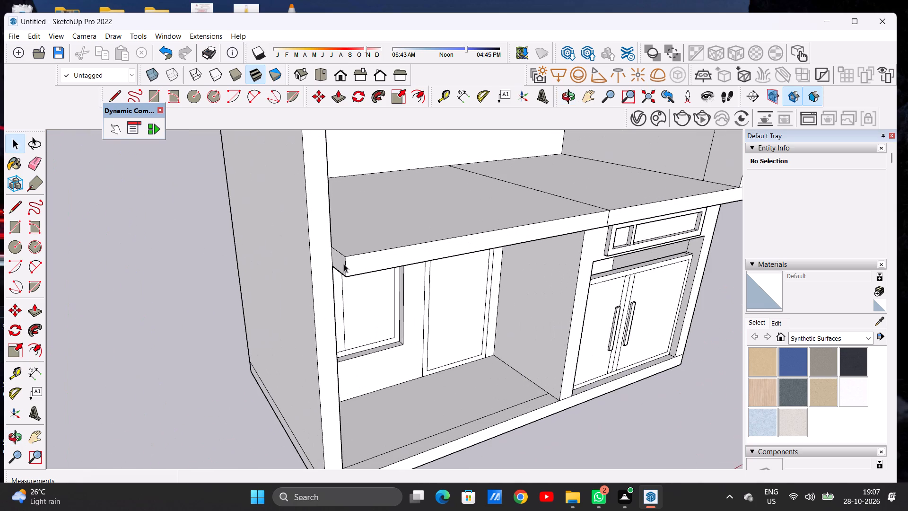
key("p")
scroll(347, 248, "up", 8)
scroll(333, 254, "down", 1)
scroll(333, 254, "up", 2)
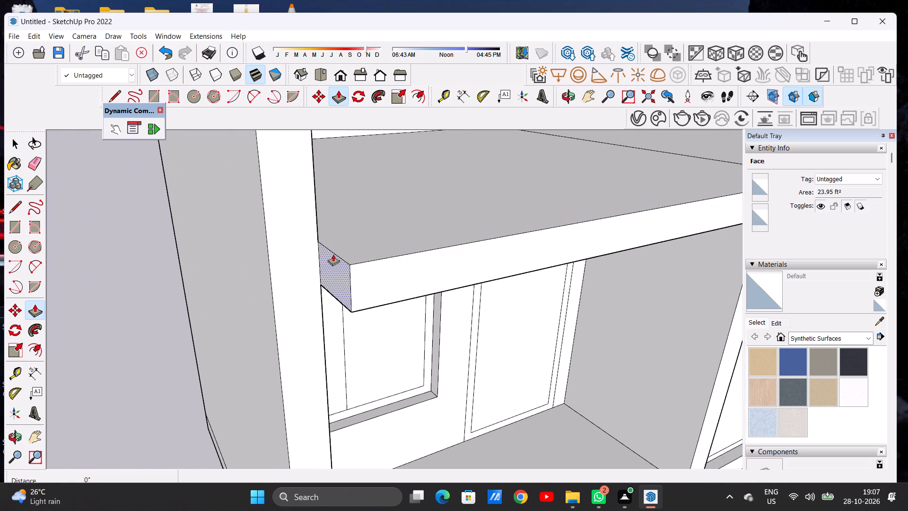
left_click(333, 254)
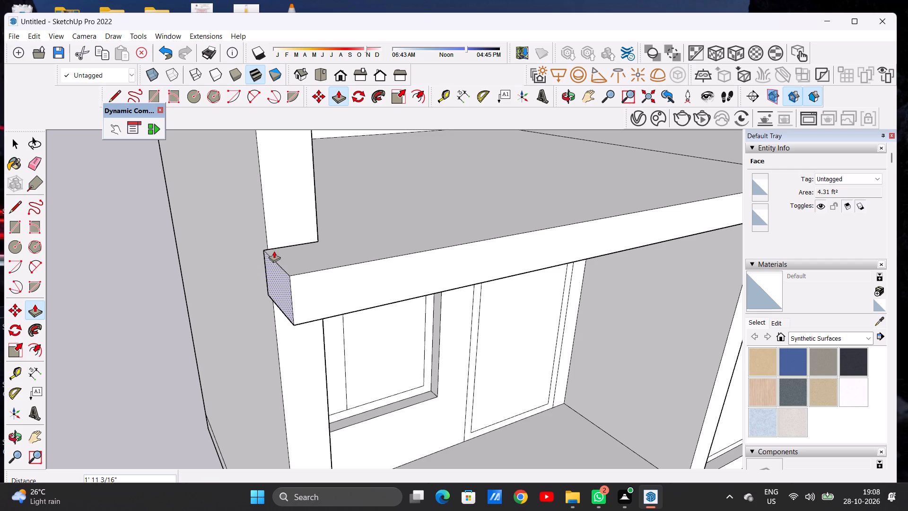
scroll(319, 278, "up", 4)
scroll(316, 276, "down", 1)
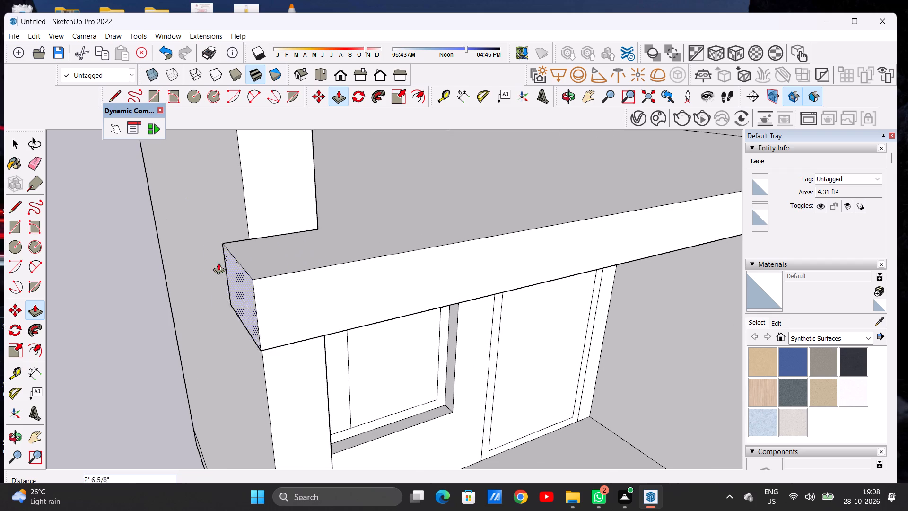
left_click(243, 231)
key("space")
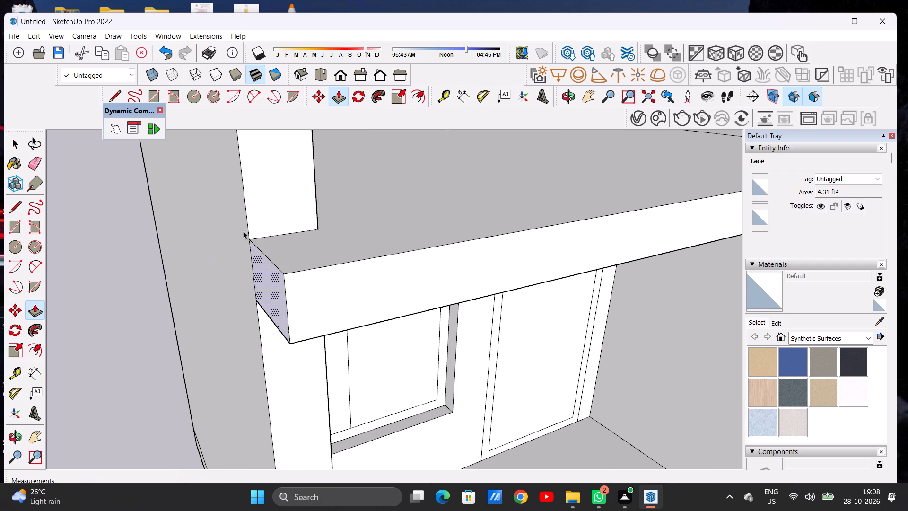
scroll(244, 265, "down", 3)
middle_click_drag(332, 264, 415, 230)
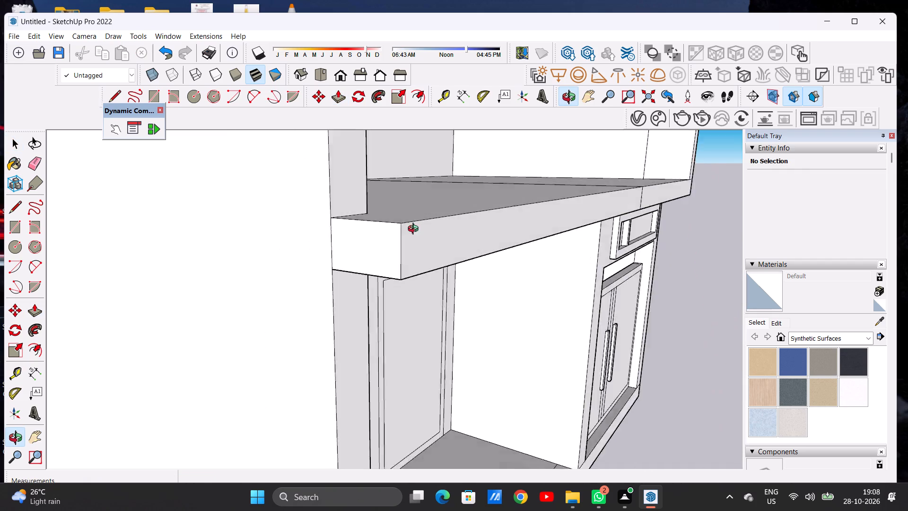
Examine the extended slab corner at the open-compartment end and the whole cabinet from the front, side and above.
middle_click_drag(415, 230, 411, 243)
scroll(334, 261, "up", 3)
left_click(334, 261)
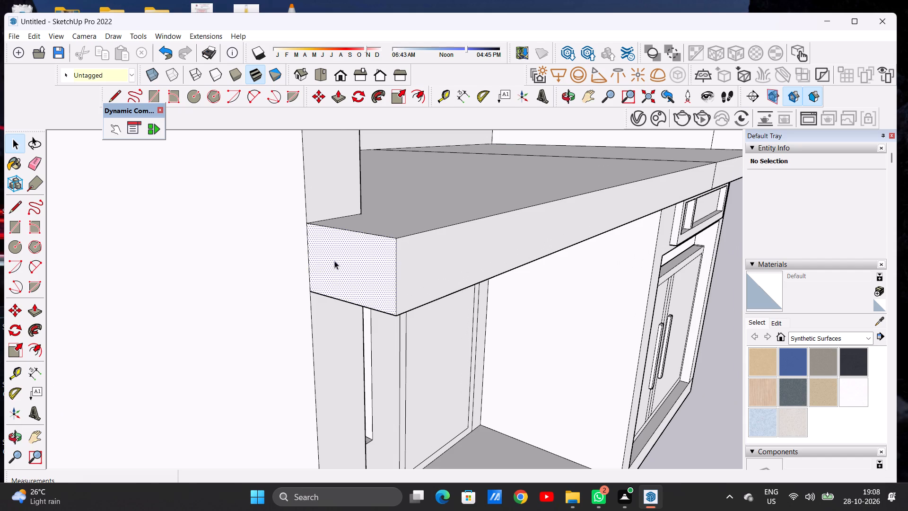
left_click(272, 270)
scroll(285, 271, "down", 19)
middle_click_drag(349, 276, 269, 272)
left_click(197, 317)
middle_click_drag(404, 289, 285, 289)
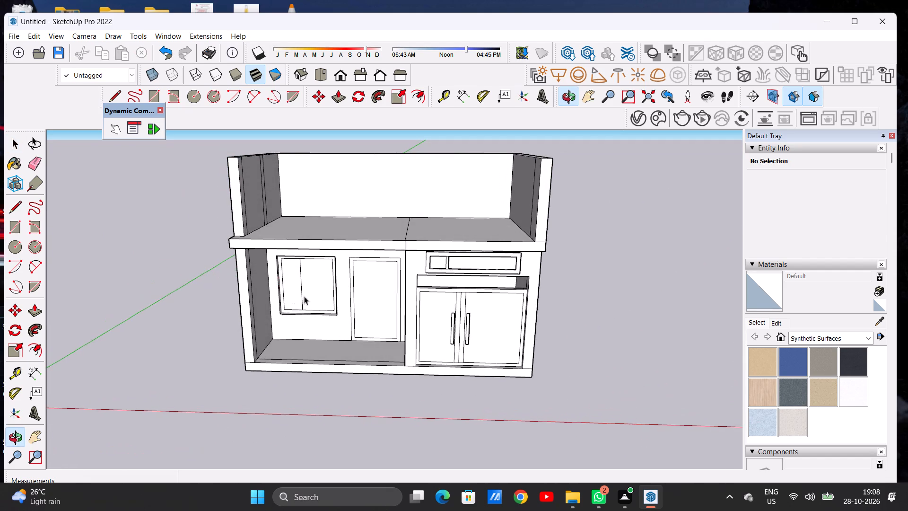
scroll(389, 304, "down", 4)
middle_click_drag(526, 278, 519, 255)
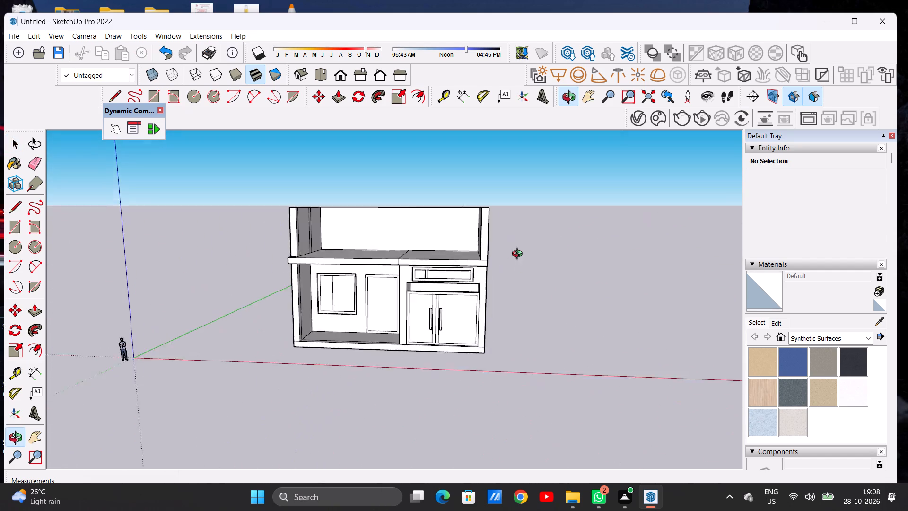
middle_click_drag(519, 255, 551, 255)
scroll(271, 273, "up", 12)
middle_click_drag(300, 264, 451, 278)
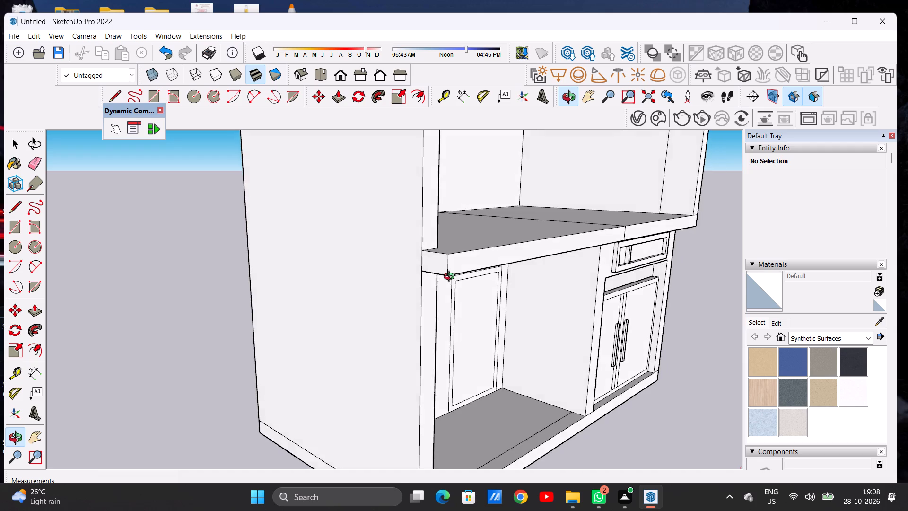
middle_click_drag(451, 278, 250, 264)
scroll(270, 279, "down", 14)
middle_click_drag(298, 263, 251, 312)
Push/Pull the front face of the raised side wall at the open-compartment end forward about 2' 8" to the slab's front edge.
scroll(274, 269, "up", 1)
scroll(280, 265, "down", 1)
scroll(283, 263, "up", 10)
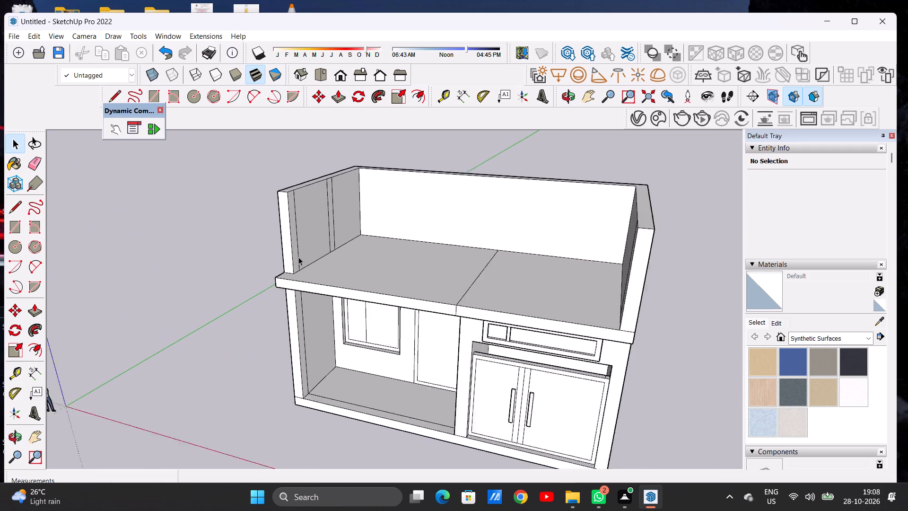
scroll(298, 257, "up", 3)
key("p")
scroll(271, 286, "up", 6)
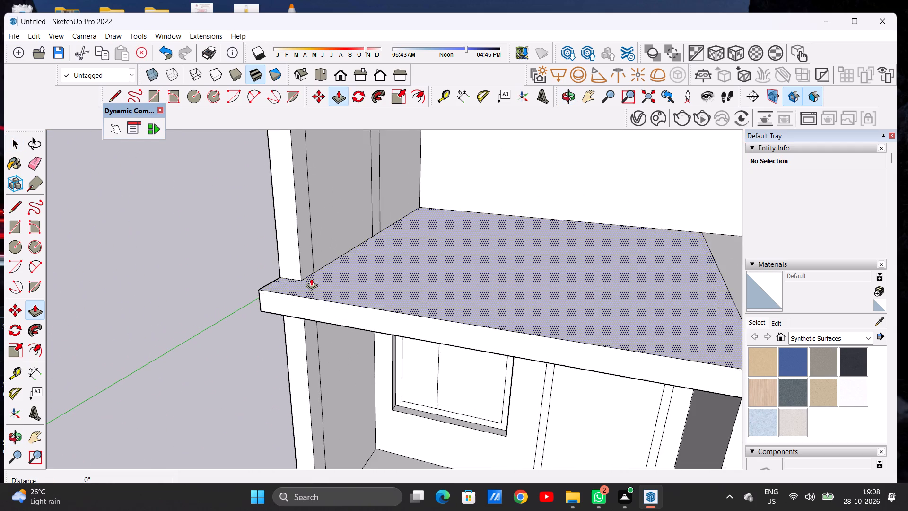
left_click(301, 269)
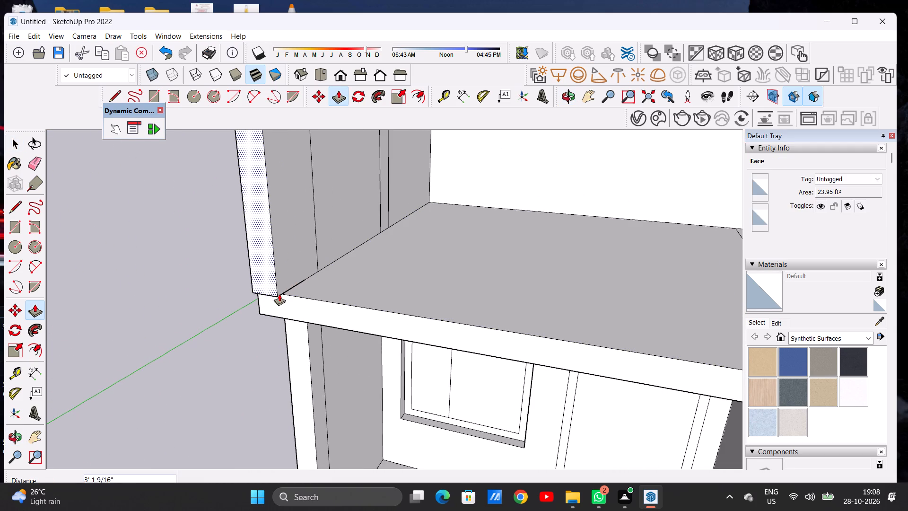
left_click(296, 297)
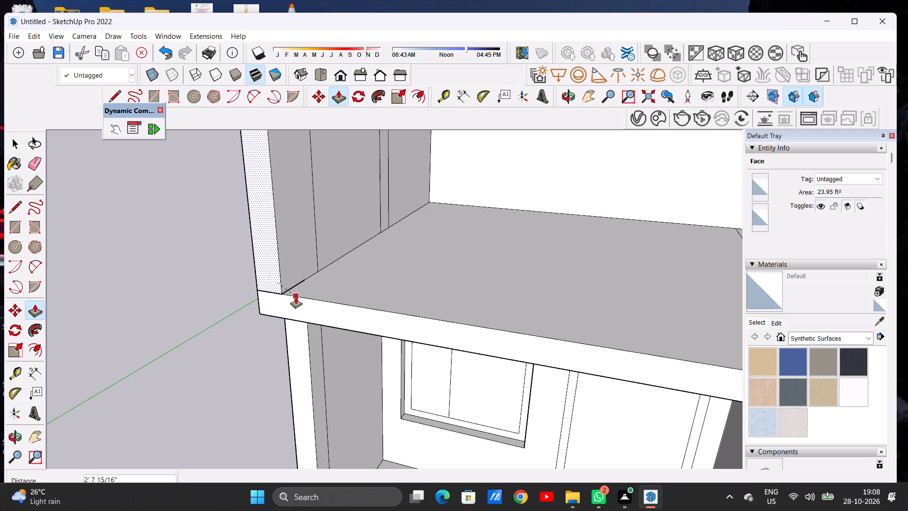
key("space")
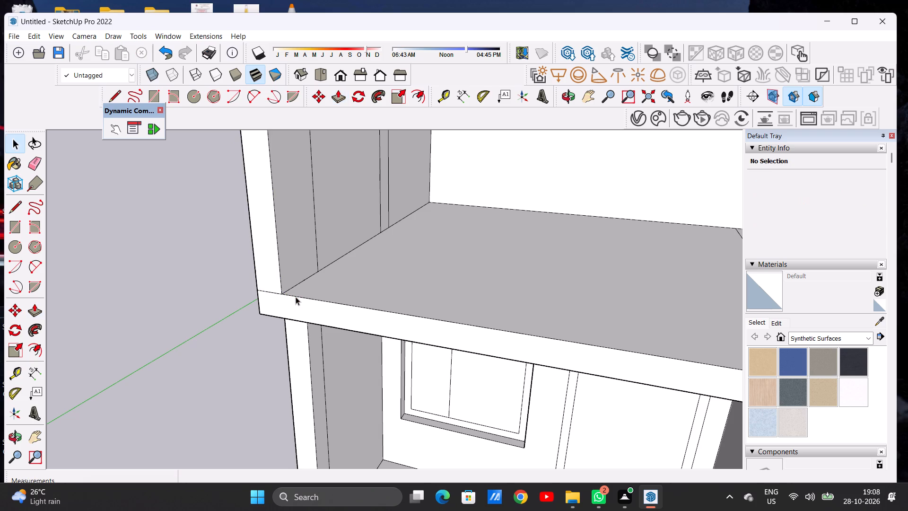
Examine both extended side walls and the divided slab from the front and from above.
scroll(288, 312, "down", 7)
scroll(332, 307, "down", 7)
middle_click_drag(335, 312, 353, 307)
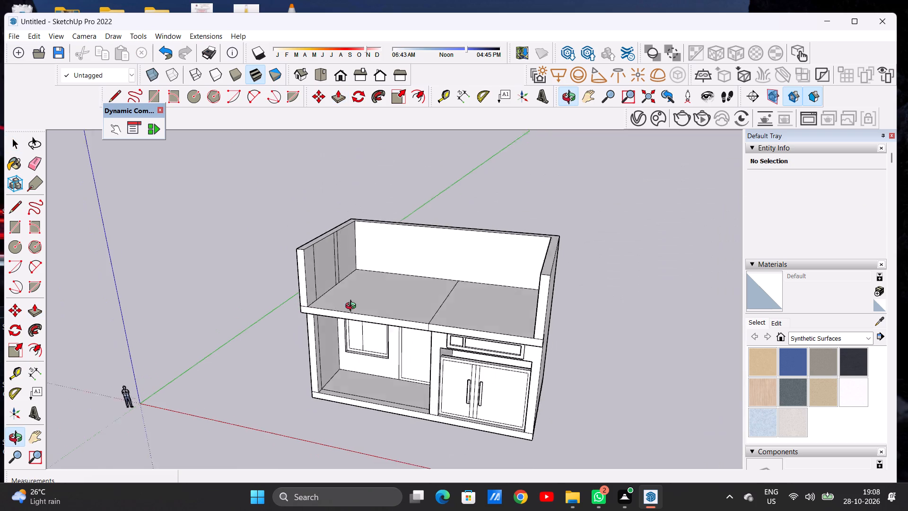
middle_click_drag(353, 307, 405, 261)
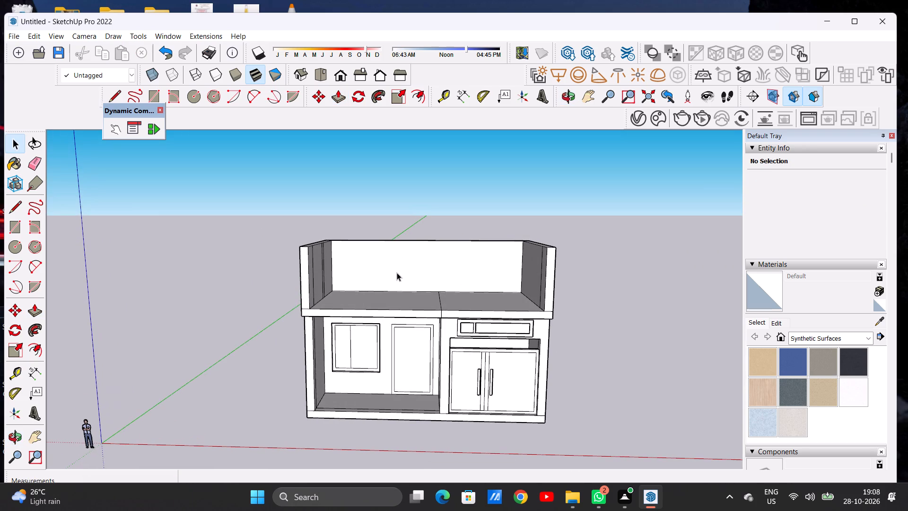
scroll(398, 295, "down", 7)
middle_click_drag(417, 276, 416, 361)
scroll(412, 286, "up", 3)
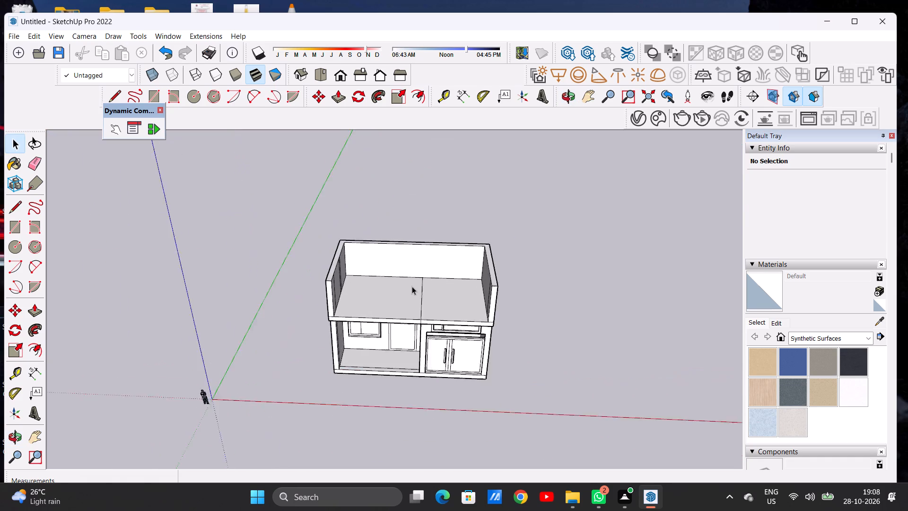
scroll(412, 286, "up", 5)
middle_click_drag(374, 284, 383, 331)
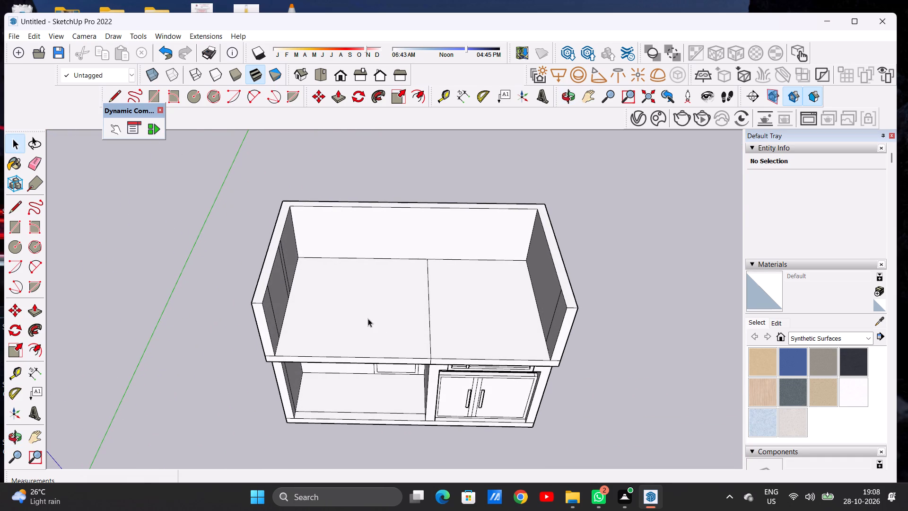
scroll(359, 309, "down", 3)
scroll(456, 319, "up", 3)
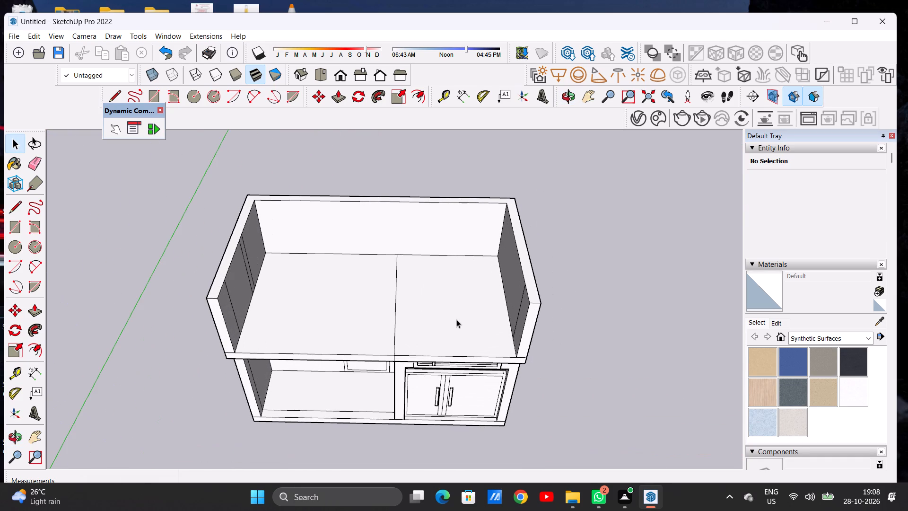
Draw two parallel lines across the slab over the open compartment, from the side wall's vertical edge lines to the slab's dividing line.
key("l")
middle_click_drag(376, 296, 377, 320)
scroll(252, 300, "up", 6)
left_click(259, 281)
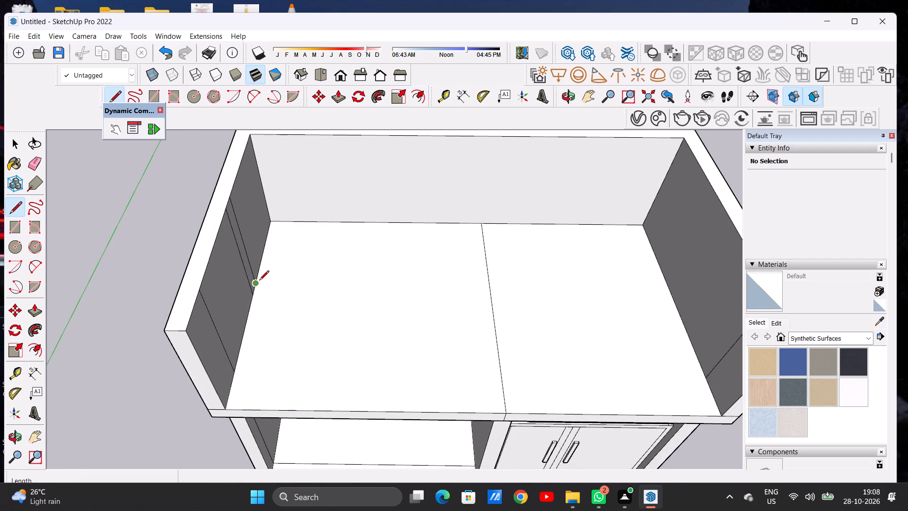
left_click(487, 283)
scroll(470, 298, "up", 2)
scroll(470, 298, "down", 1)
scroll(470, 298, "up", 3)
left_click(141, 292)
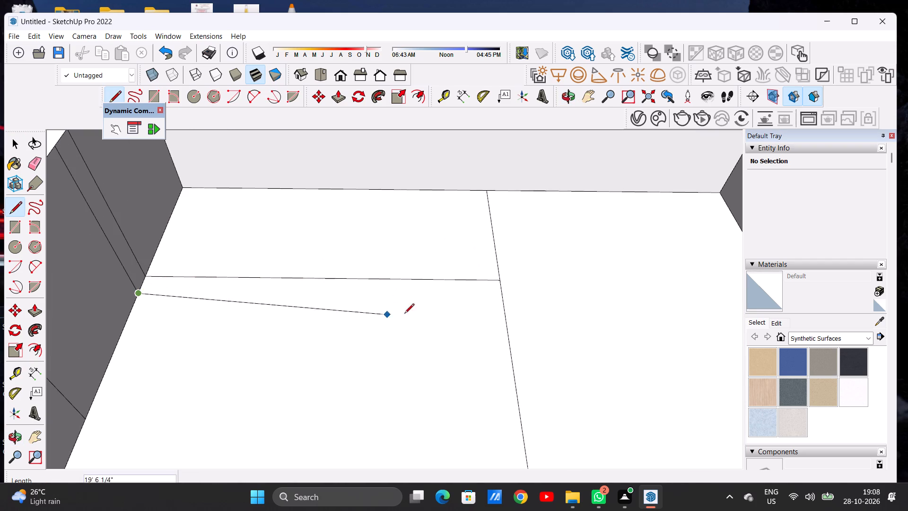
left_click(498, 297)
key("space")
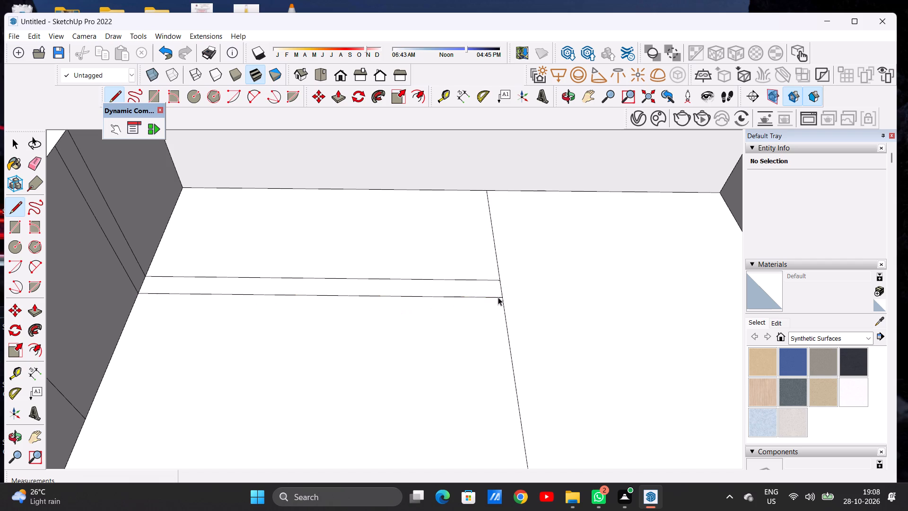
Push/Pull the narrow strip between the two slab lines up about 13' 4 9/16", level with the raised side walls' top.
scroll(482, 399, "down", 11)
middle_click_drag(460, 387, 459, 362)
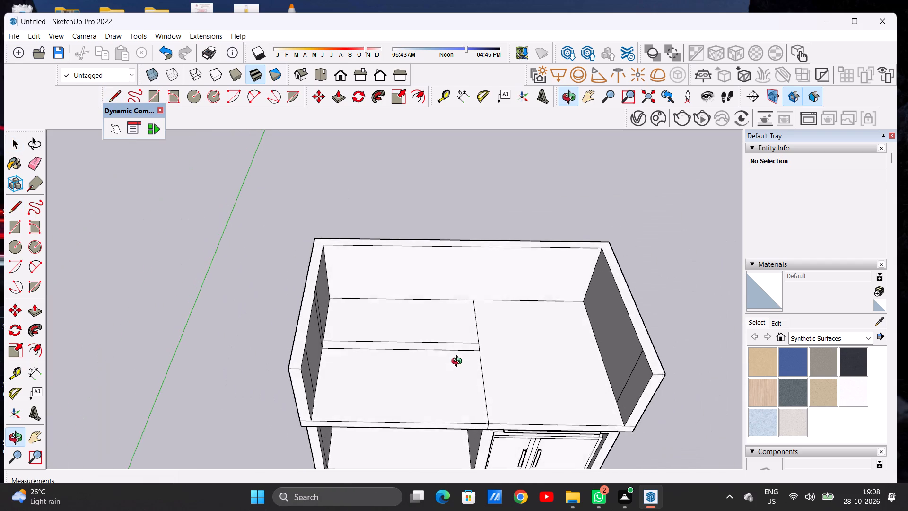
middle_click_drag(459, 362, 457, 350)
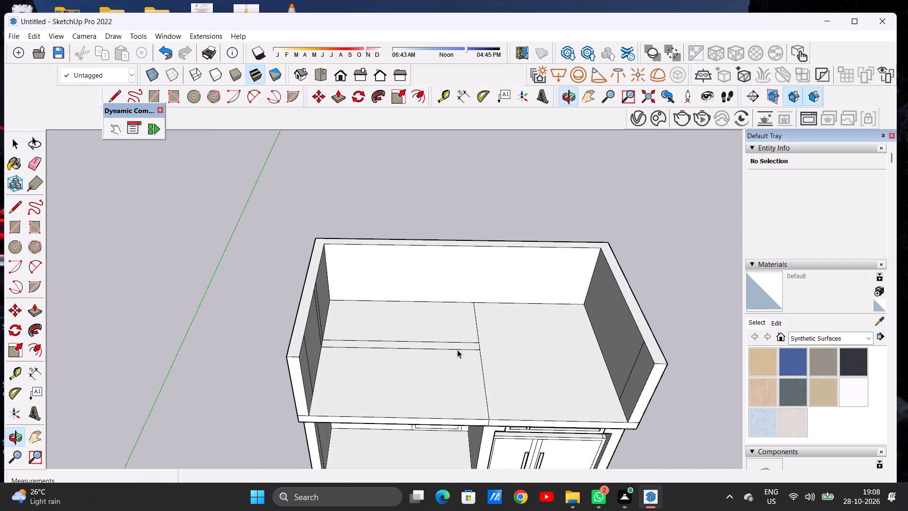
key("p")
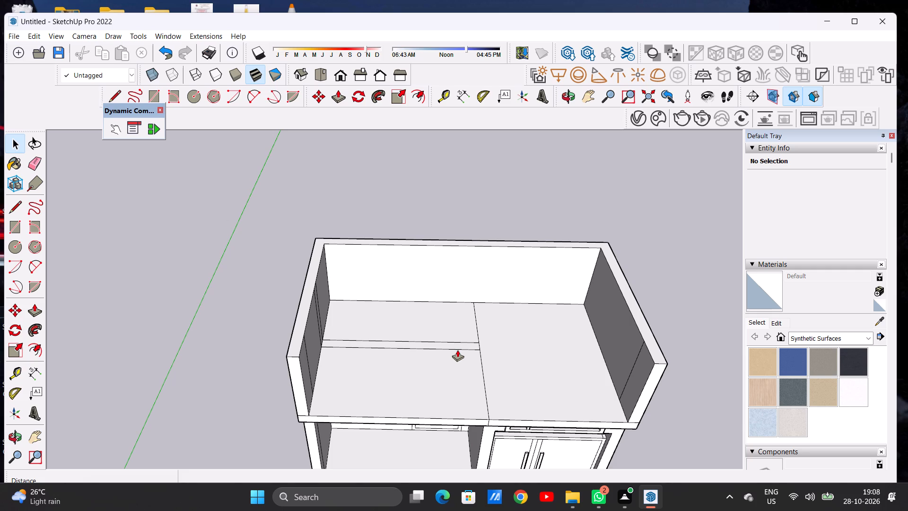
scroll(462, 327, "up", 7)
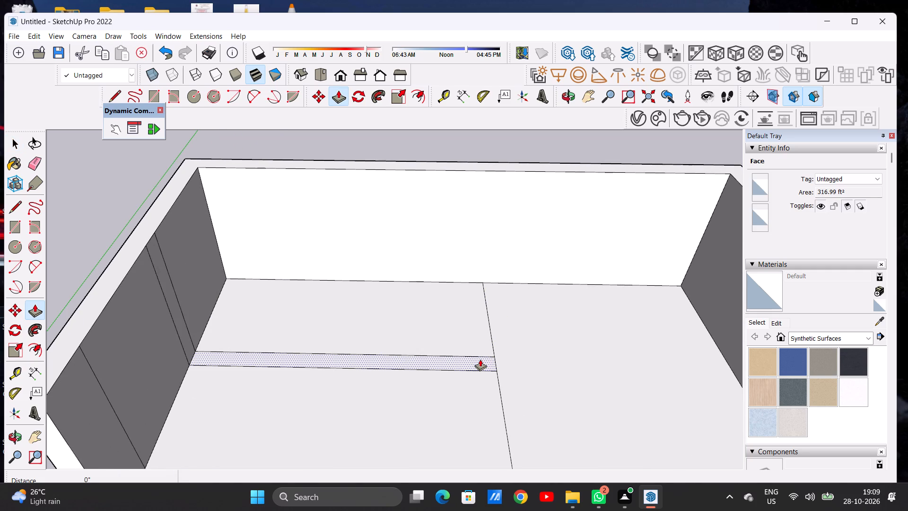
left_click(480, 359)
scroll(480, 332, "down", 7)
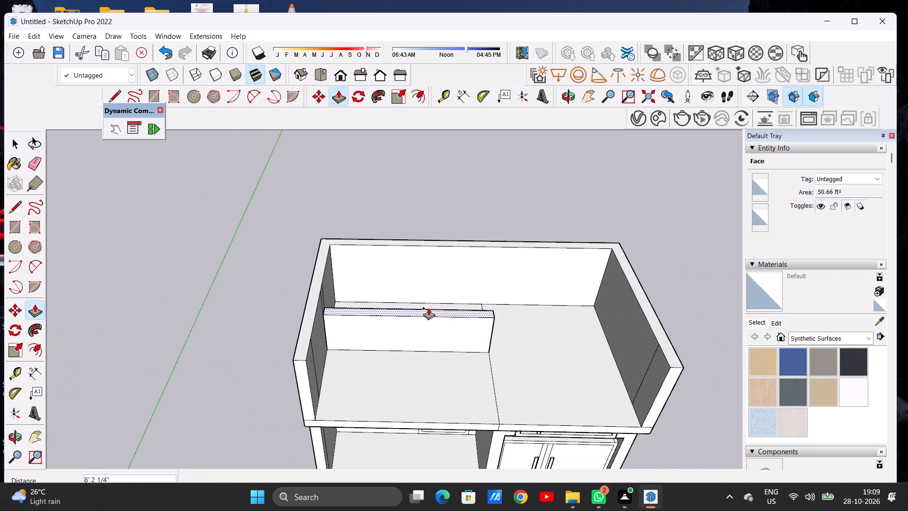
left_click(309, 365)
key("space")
Examine the raised partition over the open compartment from the front and from above.
scroll(420, 347, "down", 9)
middle_click_drag(437, 359, 442, 290)
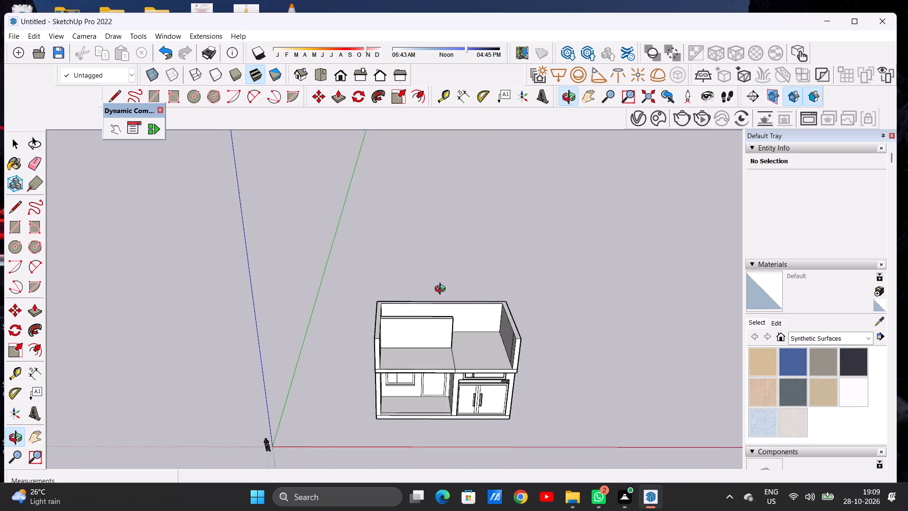
middle_click_drag(442, 290, 440, 256)
middle_click_drag(453, 329, 432, 291)
scroll(433, 326, "up", 7)
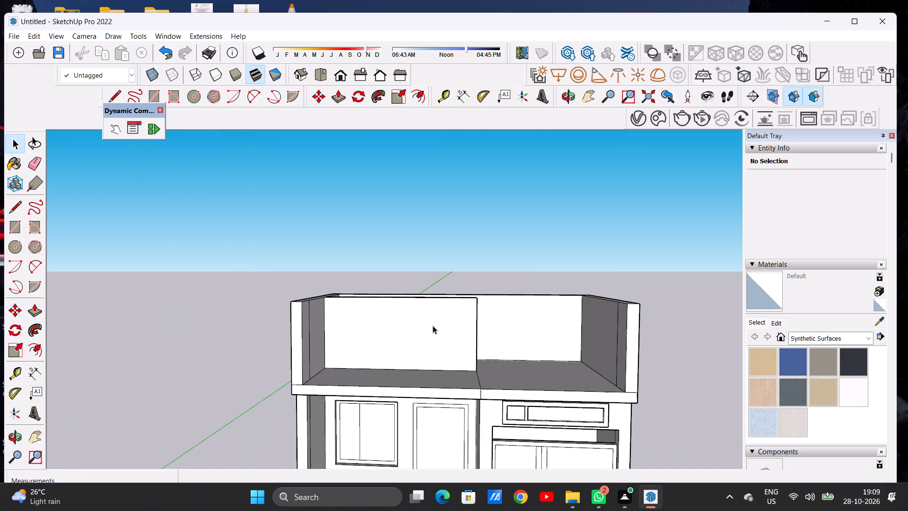
scroll(411, 326, "down", 7)
scroll(408, 340, "up", 11)
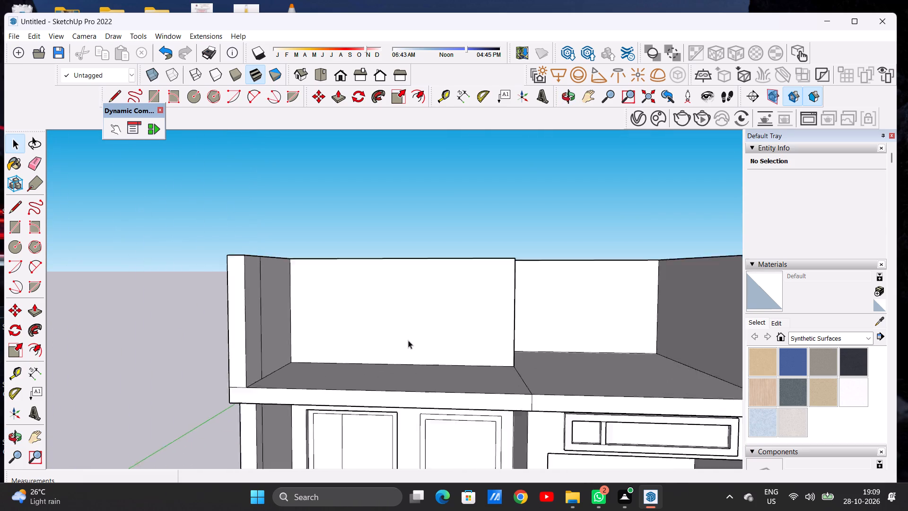
scroll(408, 340, "up", 5)
scroll(408, 340, "down", 14)
middle_click_drag(424, 340, 422, 401)
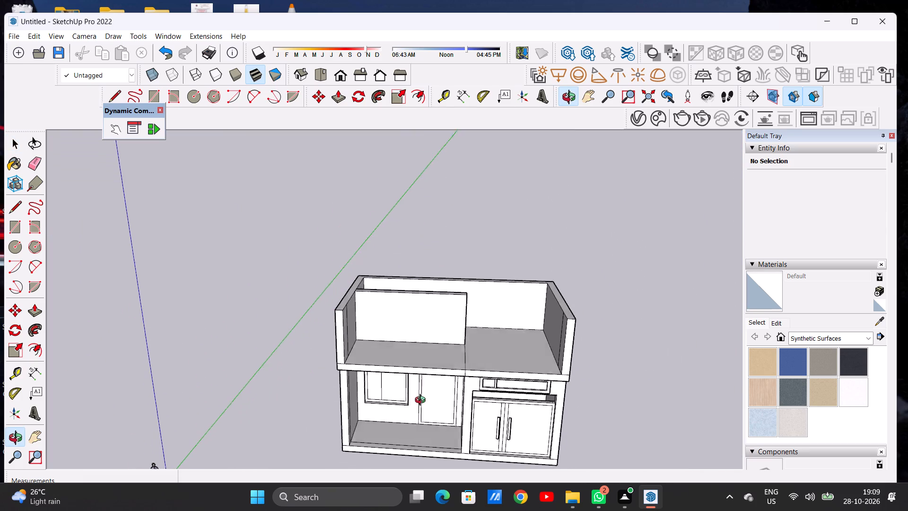
middle_click_drag(422, 401, 422, 407)
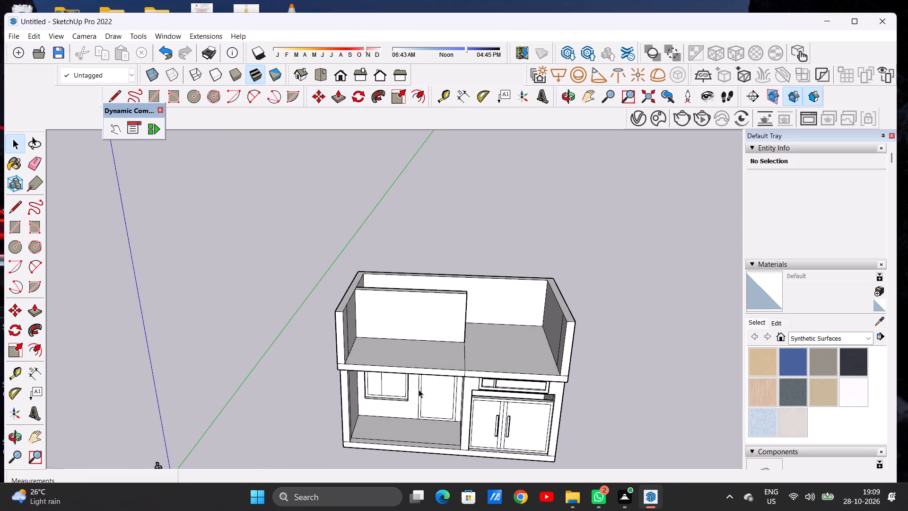
scroll(441, 345, "up", 4)
middle_click_drag(407, 317, 422, 354)
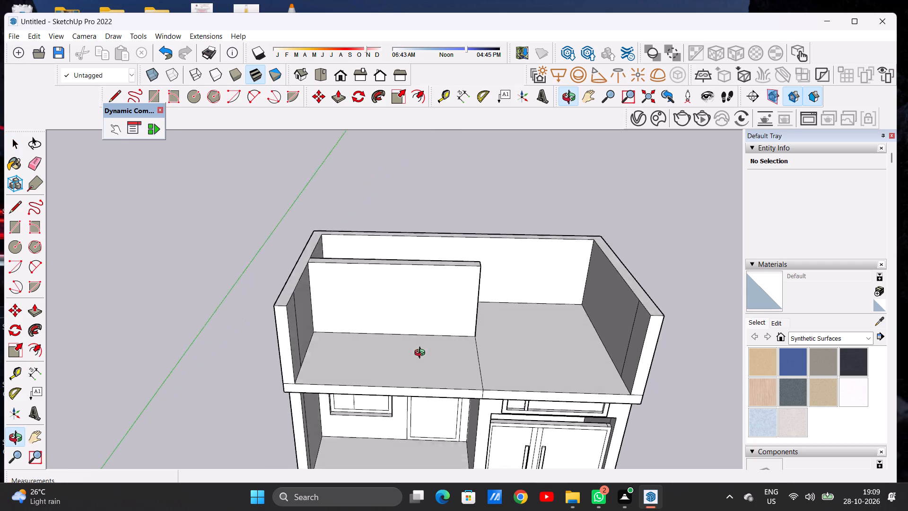
middle_click_drag(422, 354, 431, 274)
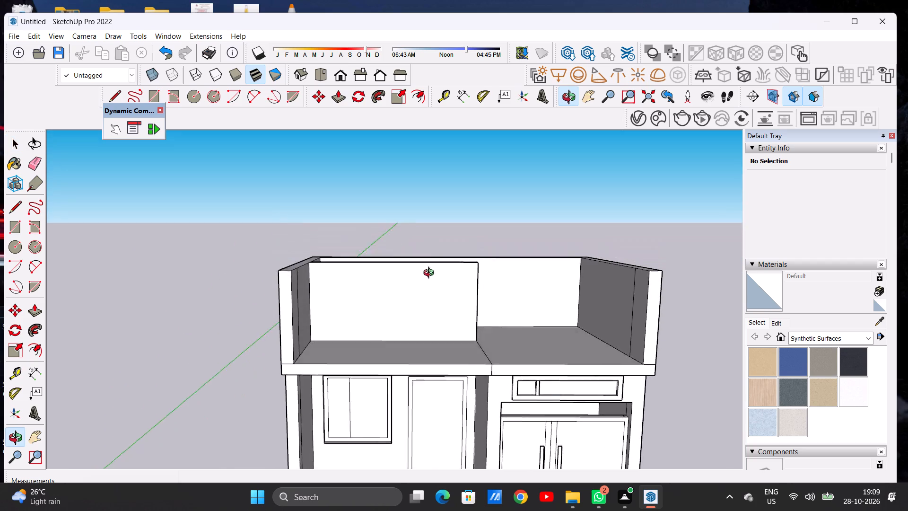
middle_click_drag(431, 274, 428, 352)
scroll(449, 317, "up", 3)
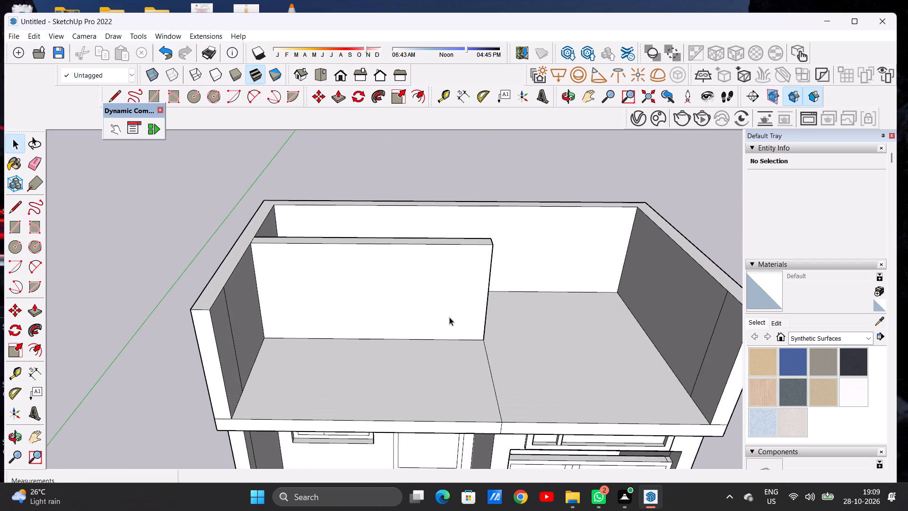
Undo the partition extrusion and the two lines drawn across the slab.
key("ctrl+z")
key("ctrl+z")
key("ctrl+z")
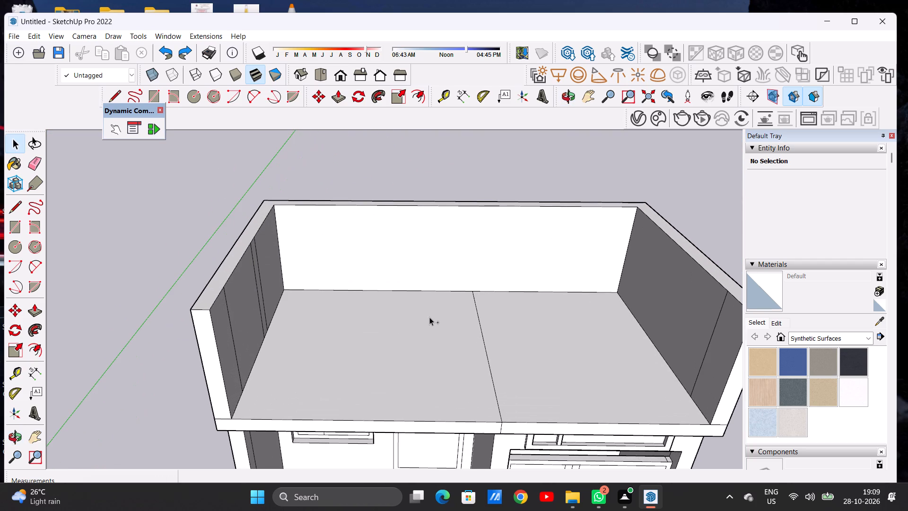
Erase the two closely spaced vertical lines on the inner face of the raised side wall at the open-compartment end.
scroll(420, 317, "down", 4)
middle_click_drag(363, 326, 349, 346)
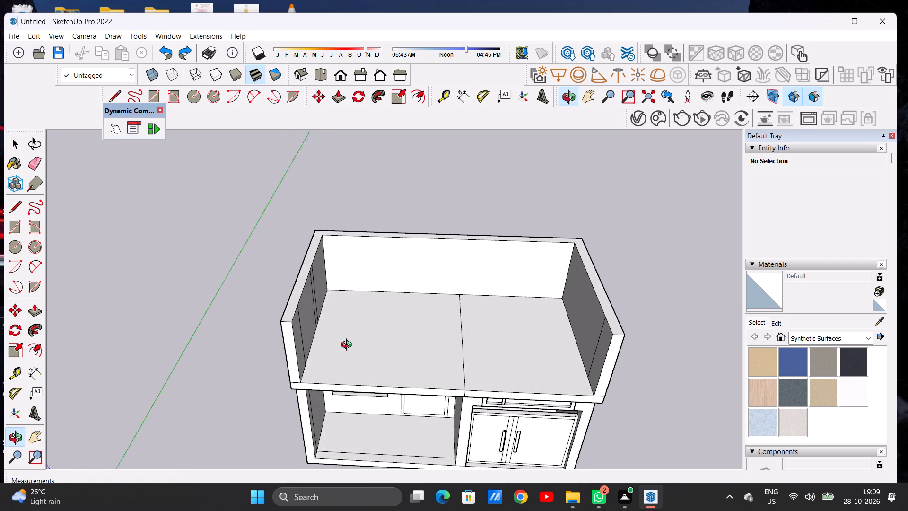
middle_click_drag(349, 346, 334, 346)
scroll(317, 300, "up", 6)
key("e")
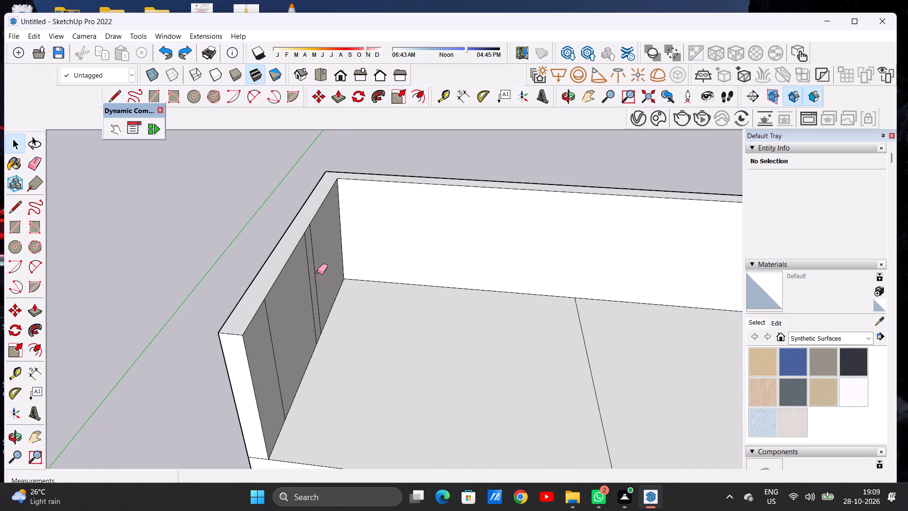
left_click_drag(317, 272, 300, 290)
scroll(393, 295, "down", 7)
key("space")
middle_click_drag(387, 316, 426, 347)
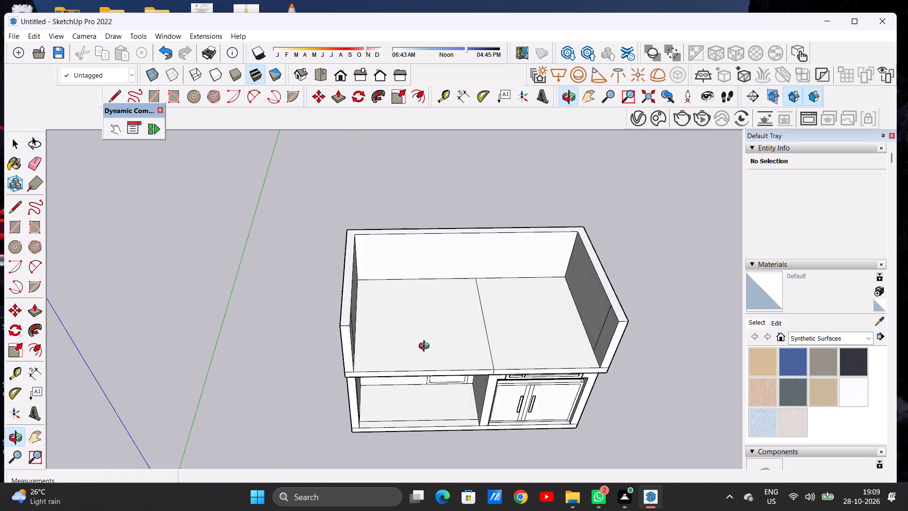
middle_click_drag(426, 347, 422, 360)
scroll(463, 338, "up", 8)
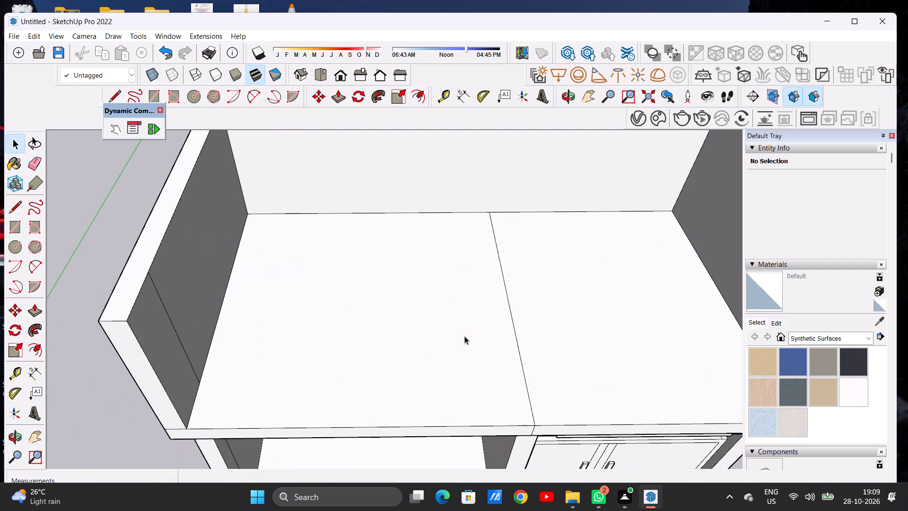
Draw two closely spaced parallel lines about 28' 4" long across the slab over the open compartment, from side wall to dividing line.
key("l")
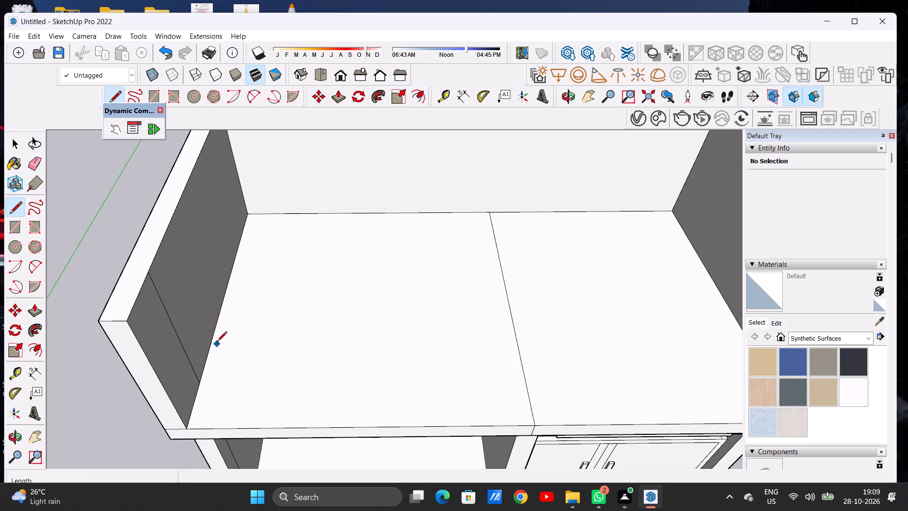
left_click(218, 327)
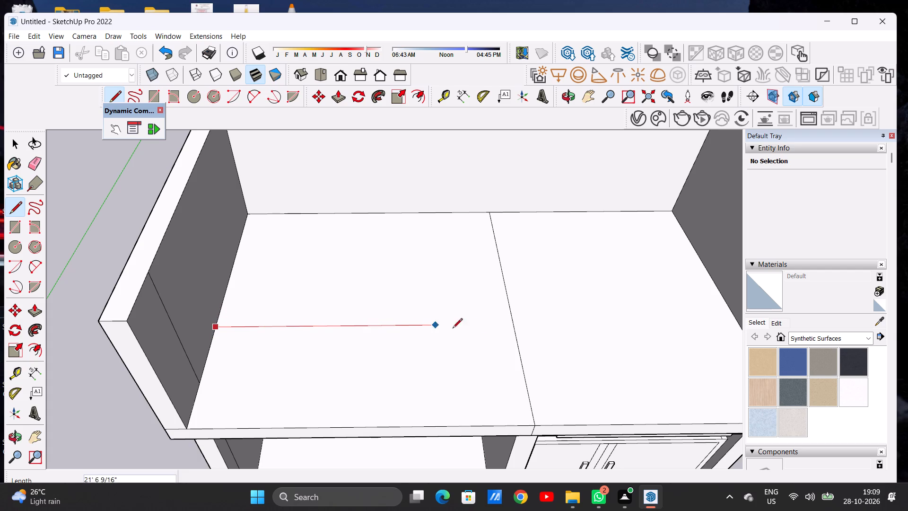
scroll(509, 329, "up", 5)
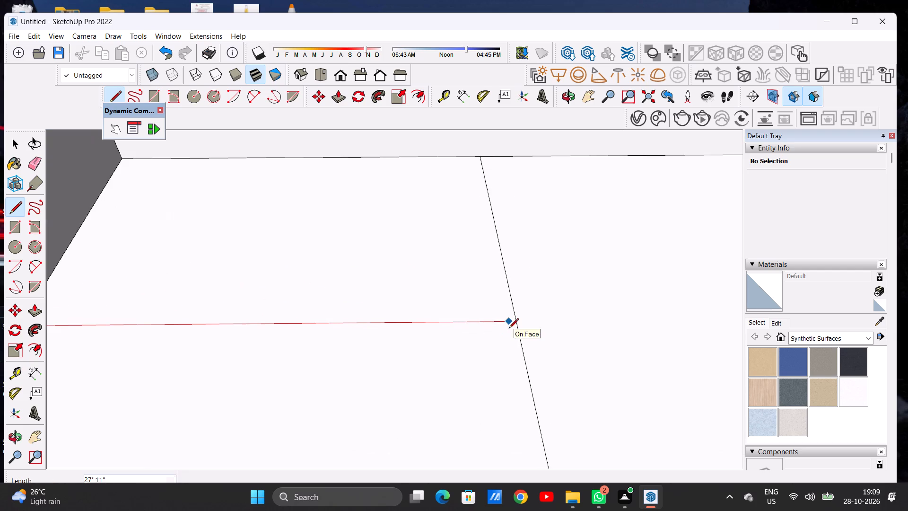
scroll(509, 329, "up", 1)
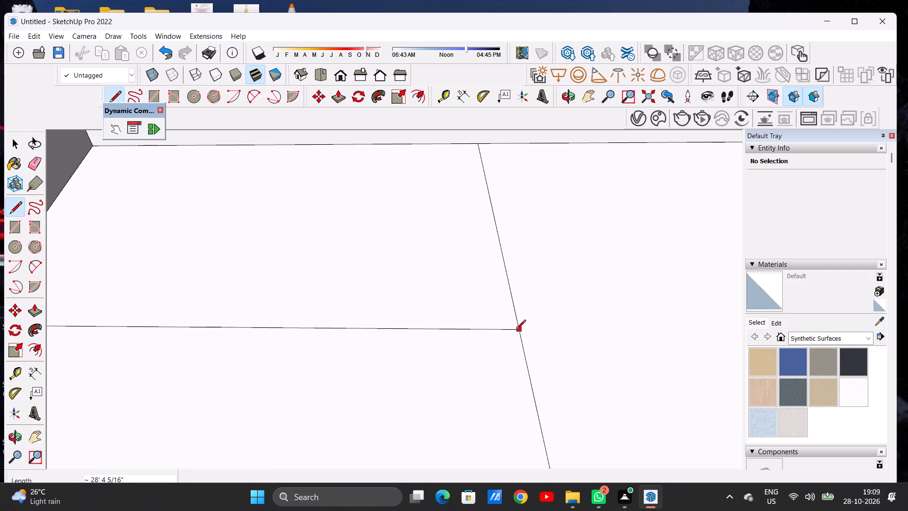
scroll(515, 322, "up", 6)
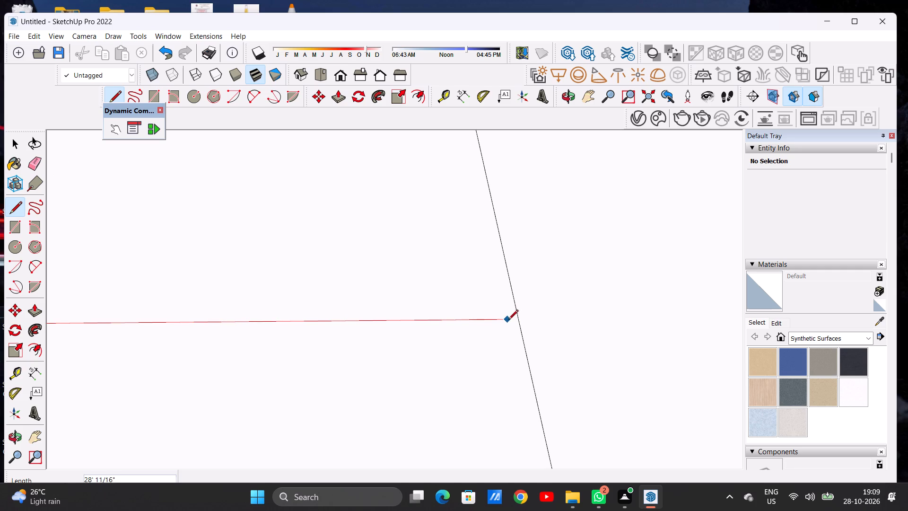
left_click(518, 318)
scroll(519, 319, "down", 19)
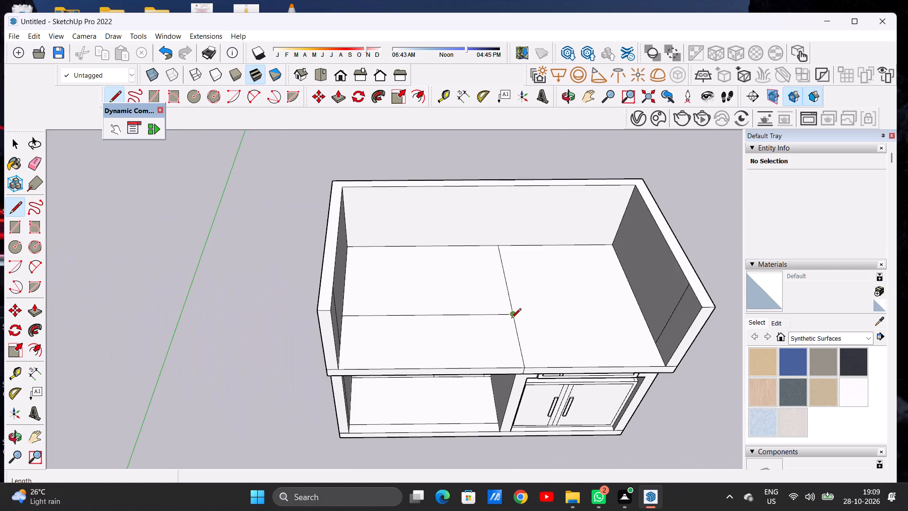
scroll(507, 331, "up", 6)
scroll(230, 284, "up", 3)
scroll(230, 284, "down", 1)
scroll(230, 284, "up", 5)
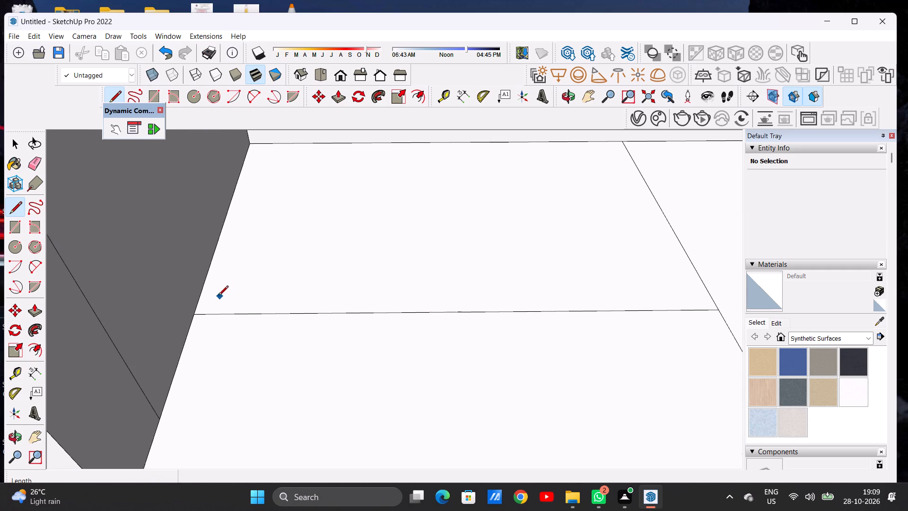
left_click(202, 294)
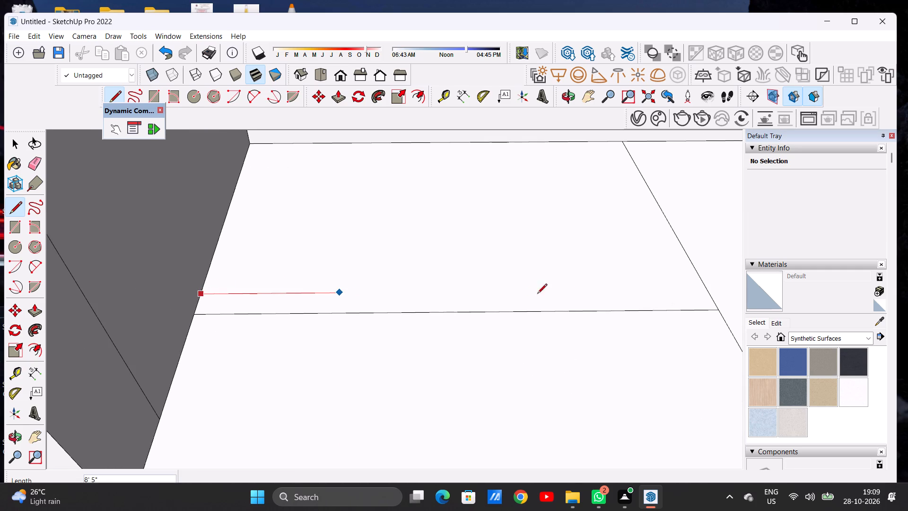
left_click(704, 288)
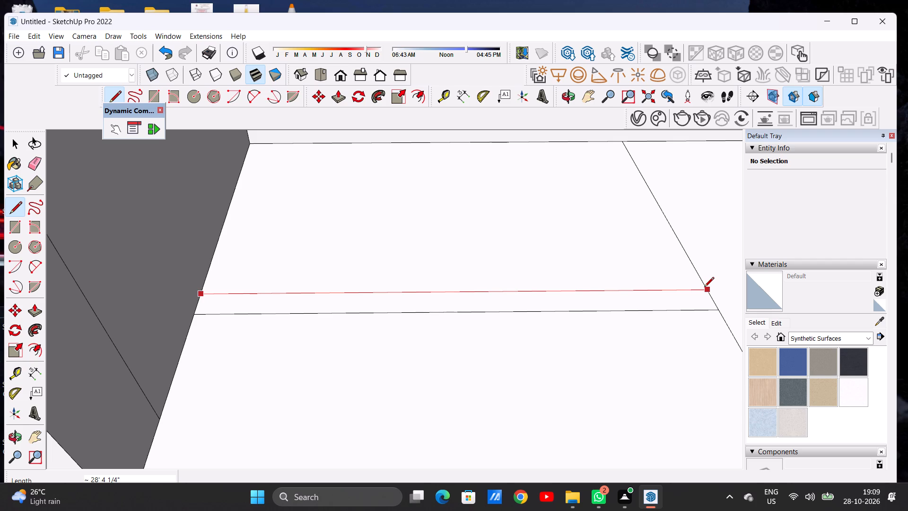
key("space")
Push/Pull the narrow strip between the two slab lines up about 13' 4 9/16", level with the raised side wall's top.
scroll(445, 323, "down", 13)
middle_click_drag(478, 322, 473, 288)
scroll(478, 300, "up", 5)
key("p")
scroll(491, 304, "up", 6)
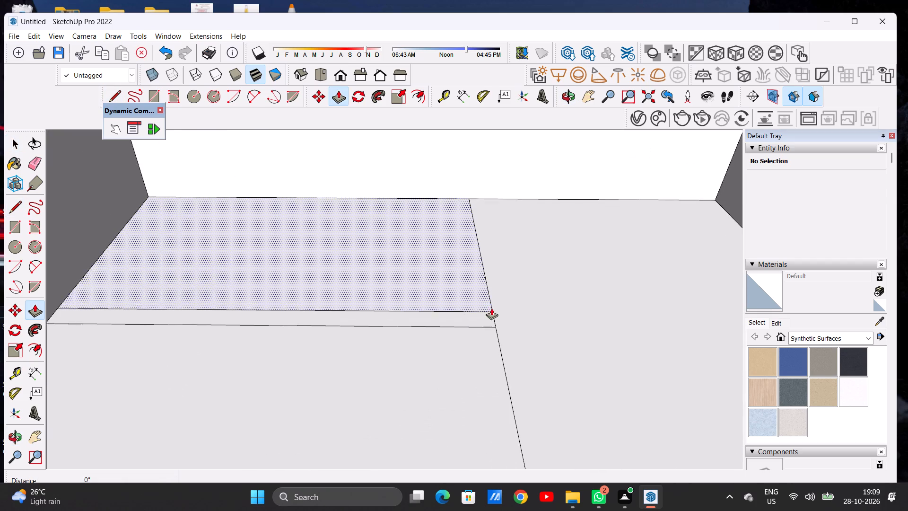
left_click(484, 316)
scroll(492, 283, "down", 14)
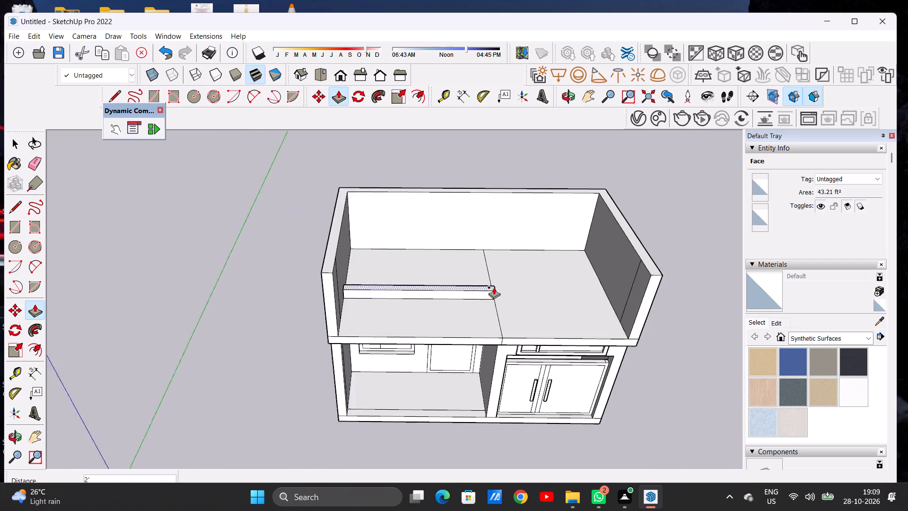
scroll(386, 247, "up", 1)
scroll(384, 247, "down", 1)
scroll(383, 247, "up", 8)
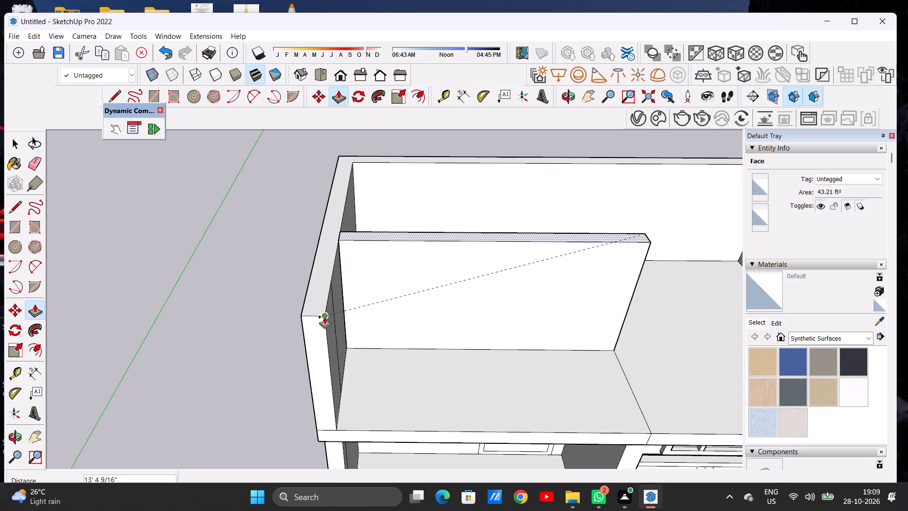
left_click(324, 317)
key("space")
Examine the new partition and the spaces around it on the top slab from the front, the end and above.
scroll(324, 345, "down", 12)
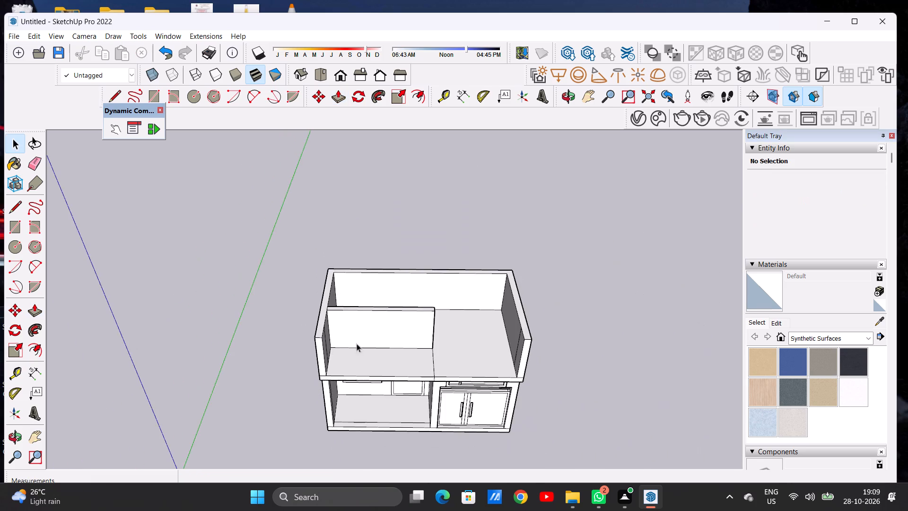
middle_click_drag(442, 307, 238, 266)
middle_click_drag(411, 272, 226, 343)
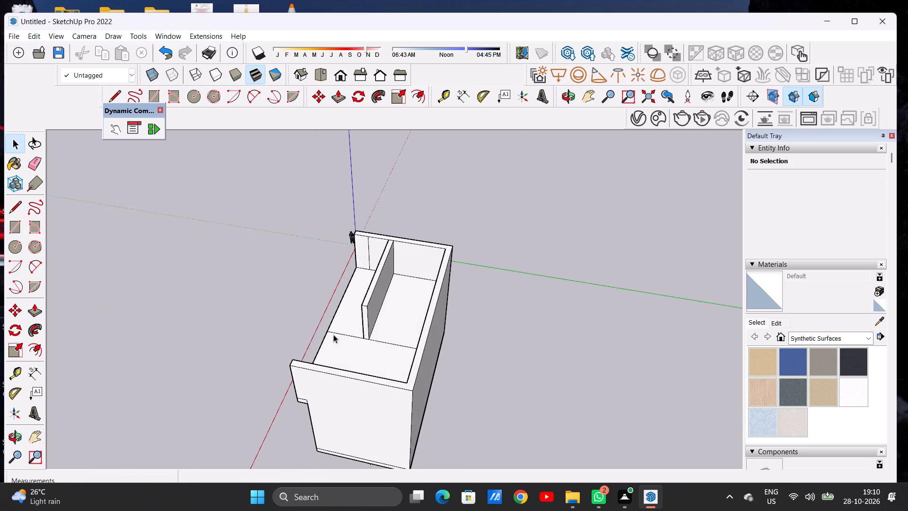
scroll(360, 317, "up", 10)
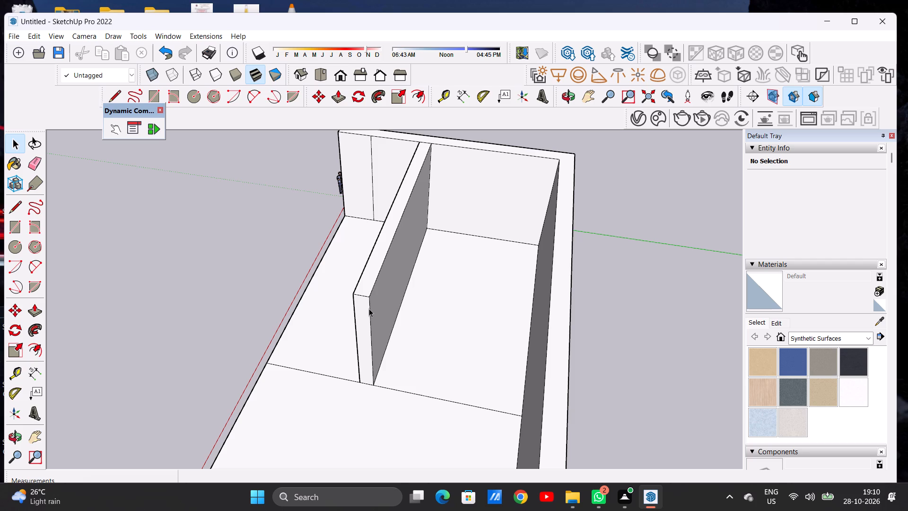
scroll(368, 321, "down", 3)
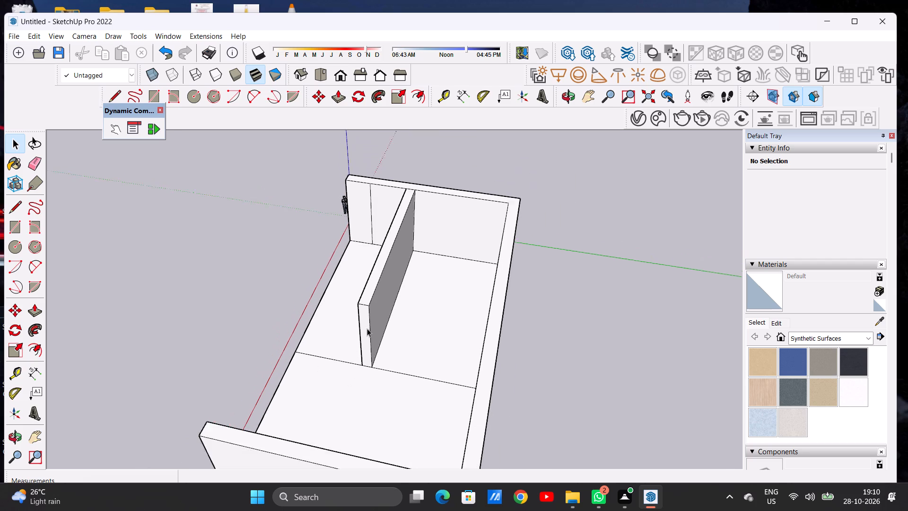
scroll(367, 328, "down", 3)
middle_click_drag(362, 328, 515, 292)
middle_click_drag(400, 293, 545, 261)
middle_click_drag(413, 272, 529, 250)
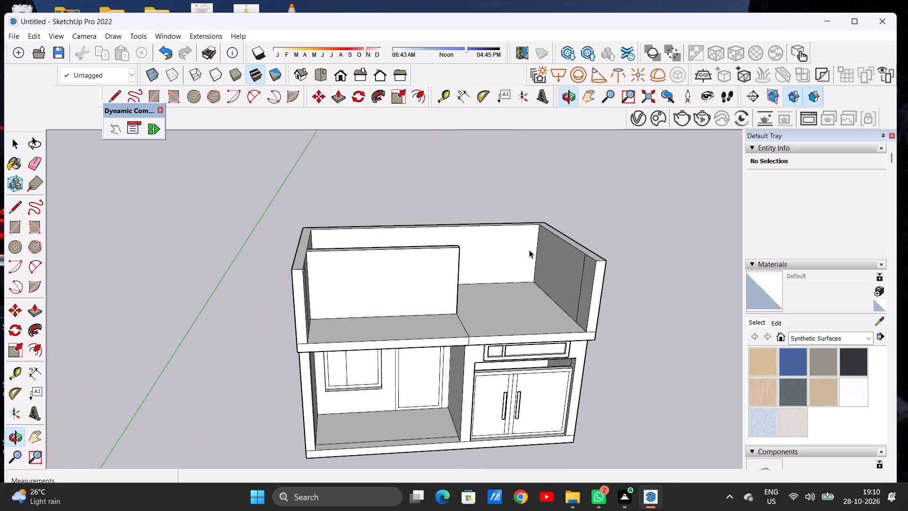
middle_click_drag(453, 265, 384, 275)
scroll(333, 307, "down", 5)
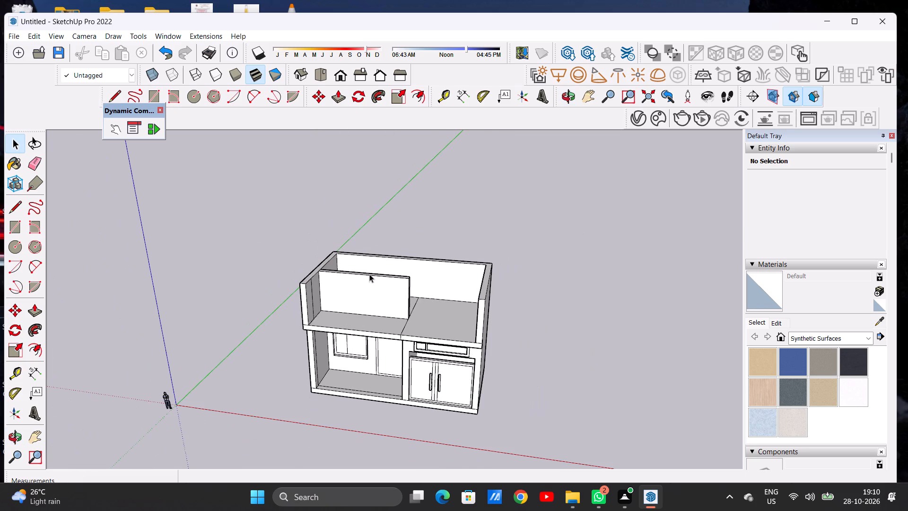
scroll(369, 274, "up", 6)
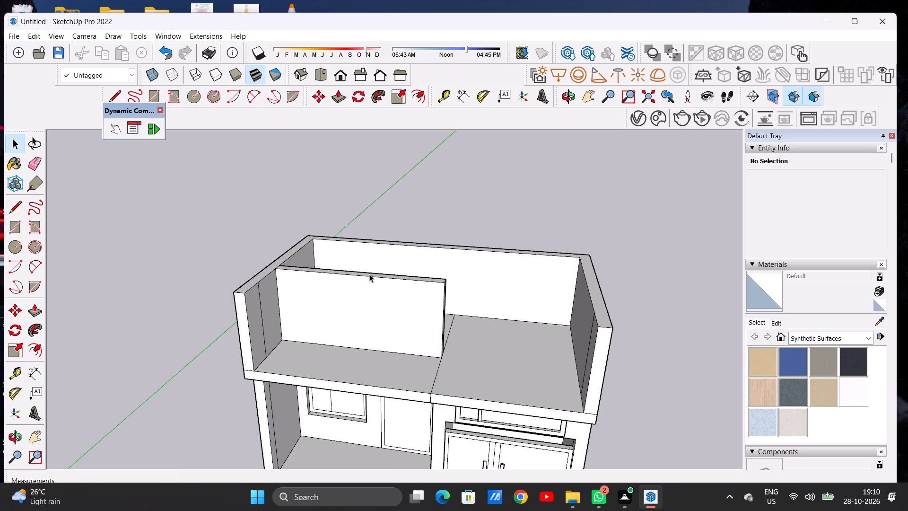
scroll(368, 291, "down", 4)
middle_click_drag(415, 287, 309, 291)
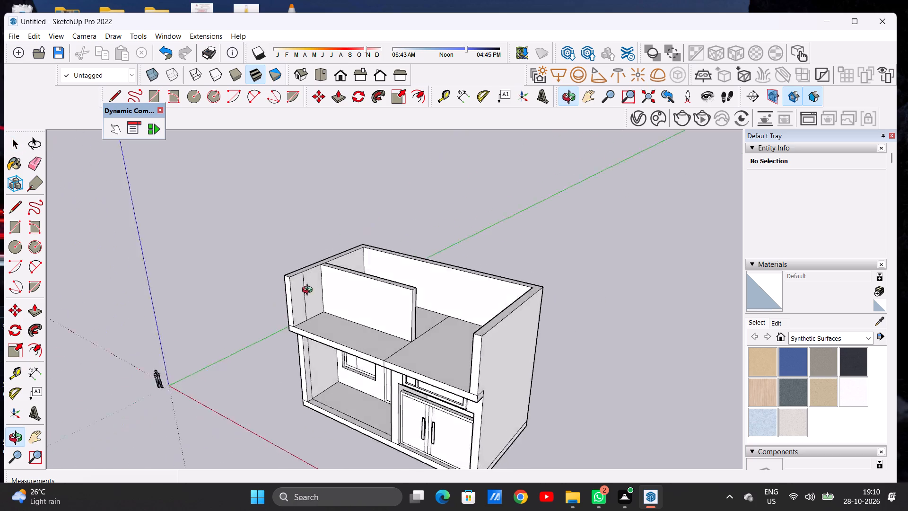
middle_click_drag(309, 291, 229, 340)
scroll(411, 287, "up", 7)
middle_click_drag(409, 283, 419, 282)
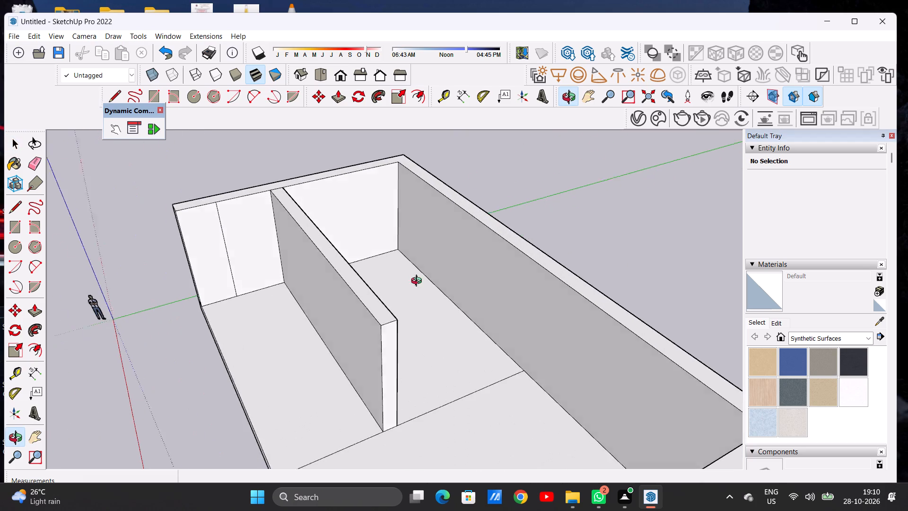
middle_click_drag(419, 282, 464, 273)
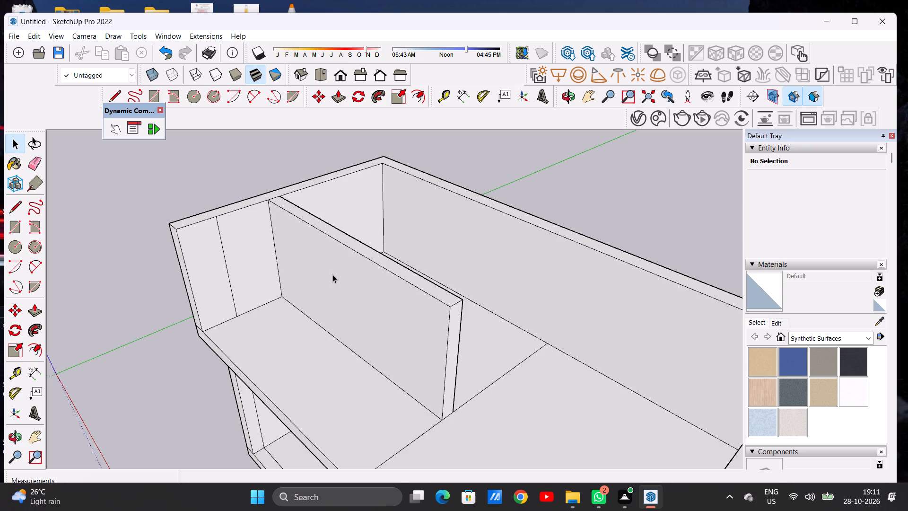
scroll(332, 274, "down", 9)
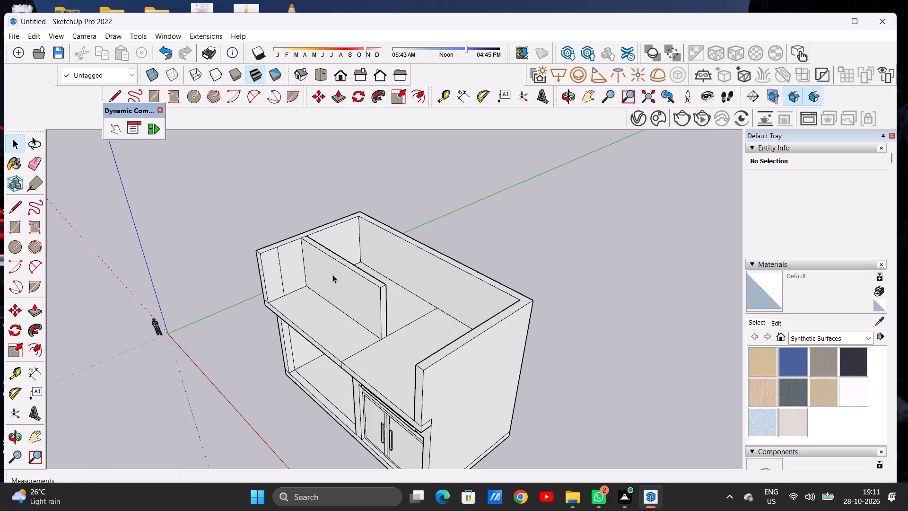
middle_click_drag(366, 267, 330, 338)
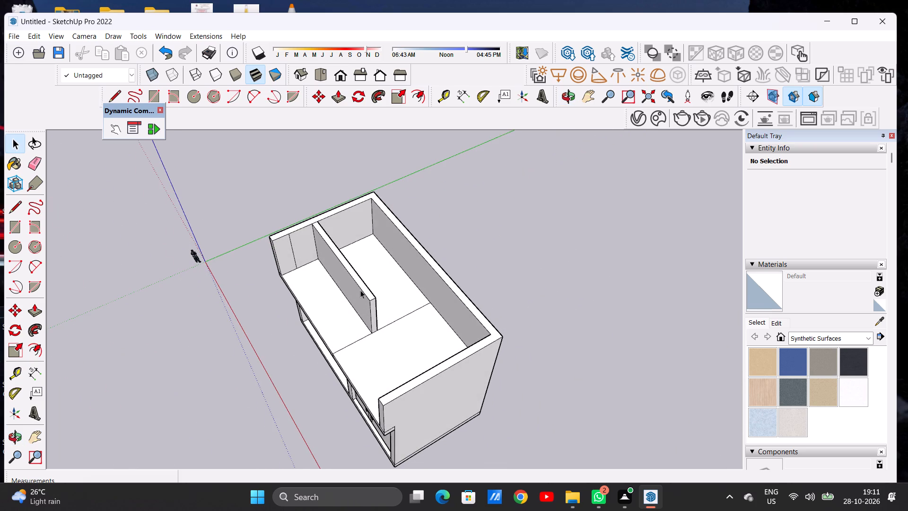
scroll(372, 273, "up", 1)
scroll(372, 273, "down", 1)
scroll(372, 273, "up", 5)
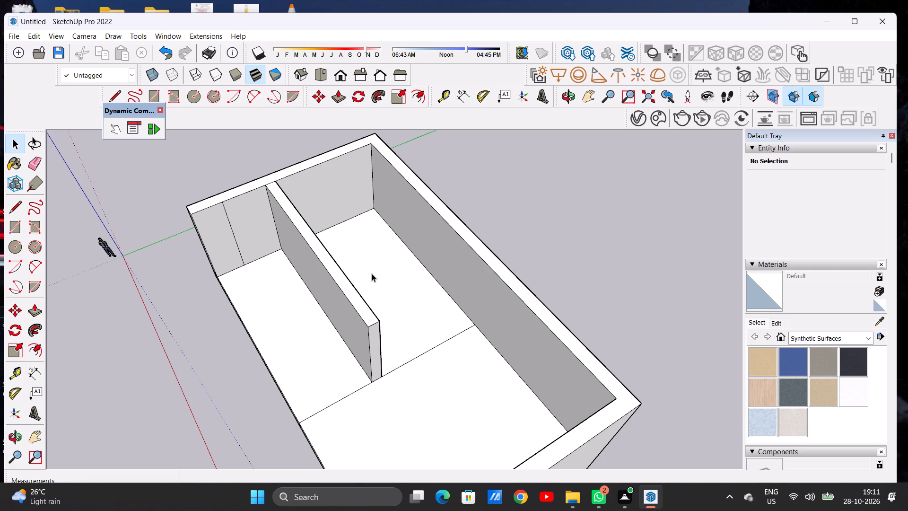
scroll(300, 335, "down", 7)
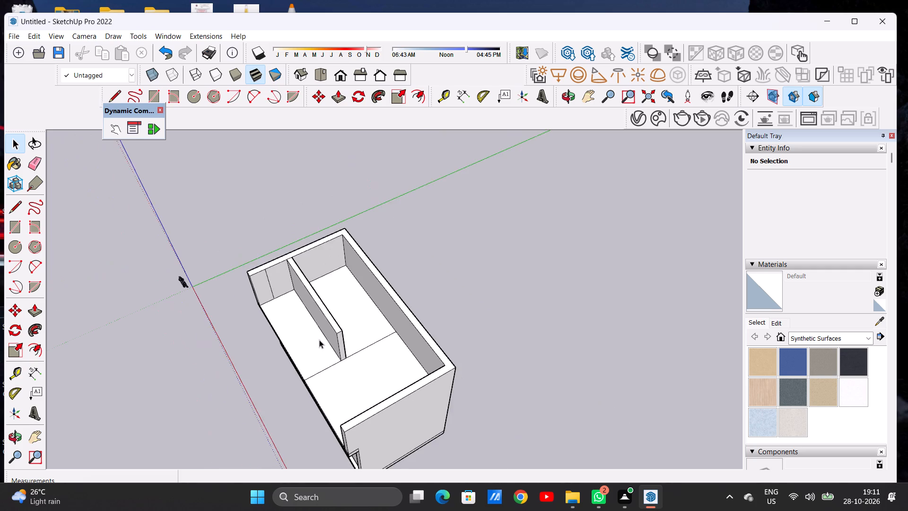
scroll(319, 340, "down", 2)
middle_click_drag(316, 338, 375, 280)
scroll(345, 316, "up", 6)
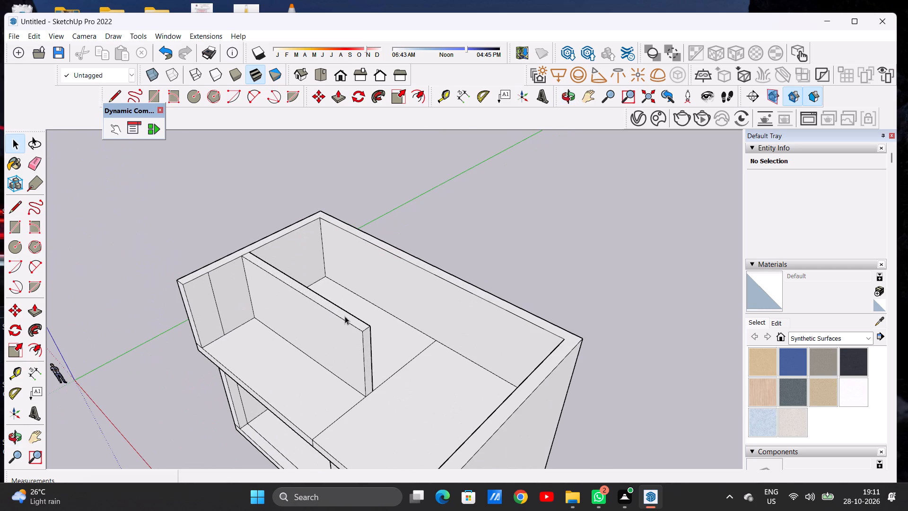
scroll(338, 323, "down", 5)
middle_click_drag(366, 320, 325, 309)
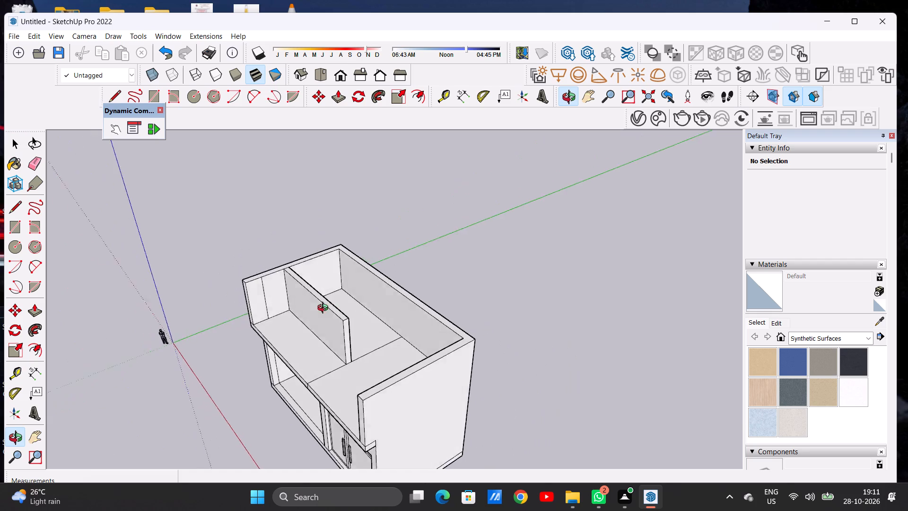
middle_click_drag(325, 309, 314, 333)
scroll(358, 320, "up", 6)
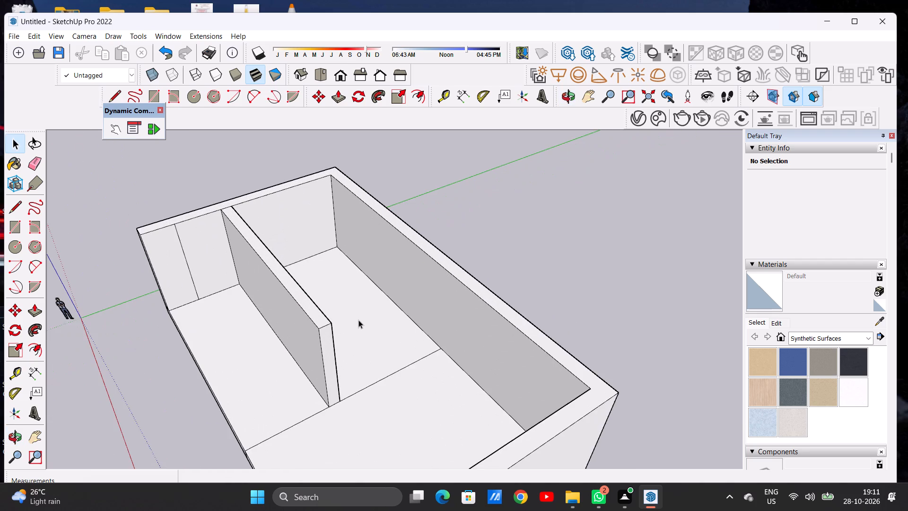
scroll(356, 339, "down", 13)
middle_click_drag(340, 353, 445, 252)
middle_click_drag(353, 341, 406, 308)
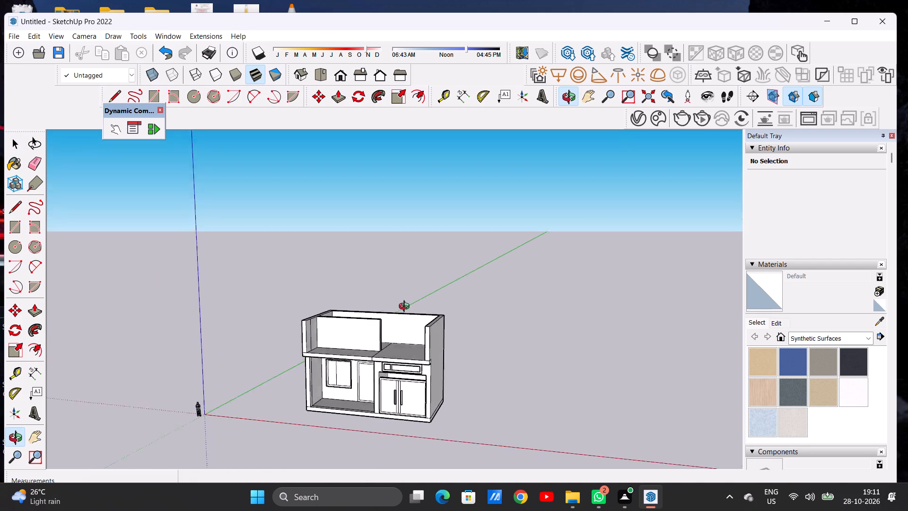
middle_click_drag(406, 308, 419, 300)
scroll(384, 322, "up", 1)
scroll(344, 338, "down", 3)
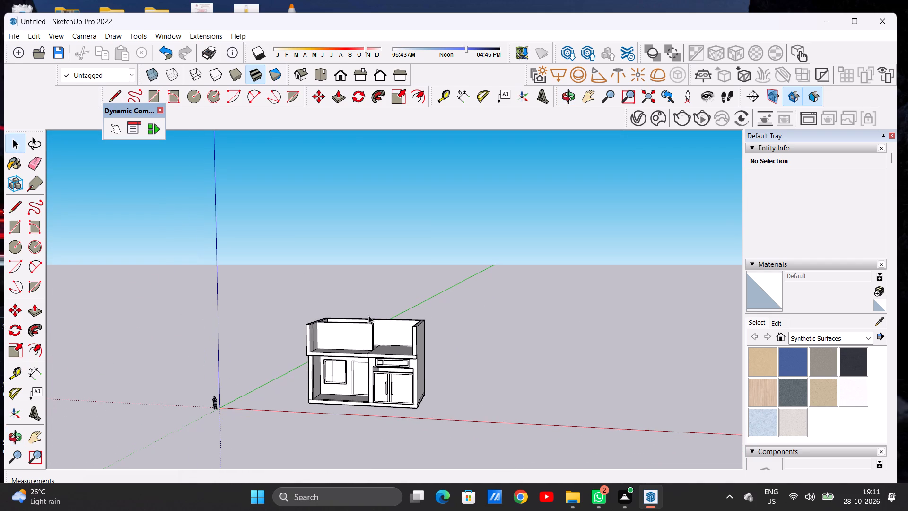
scroll(368, 316, "up", 5)
middle_click_drag(369, 316, 315, 316)
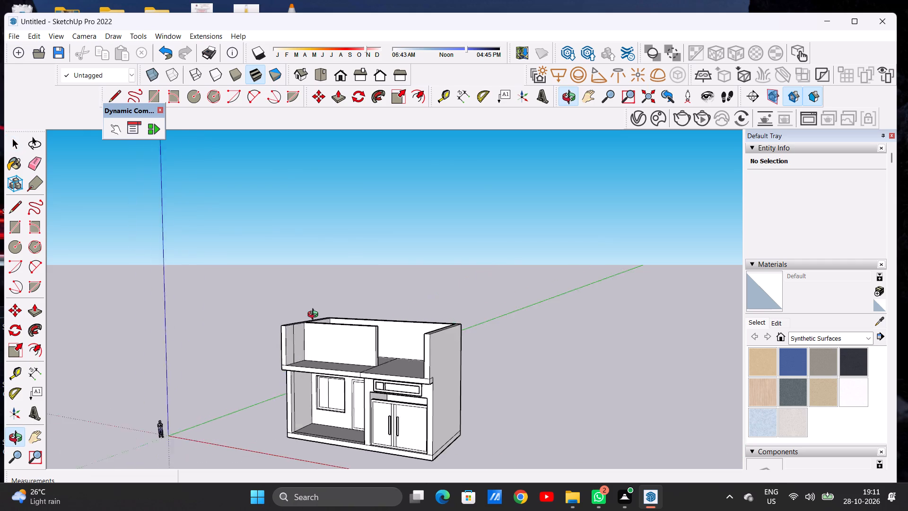
middle_click_drag(315, 316, 237, 372)
scroll(396, 330, "up", 7)
middle_click_drag(392, 312, 319, 361)
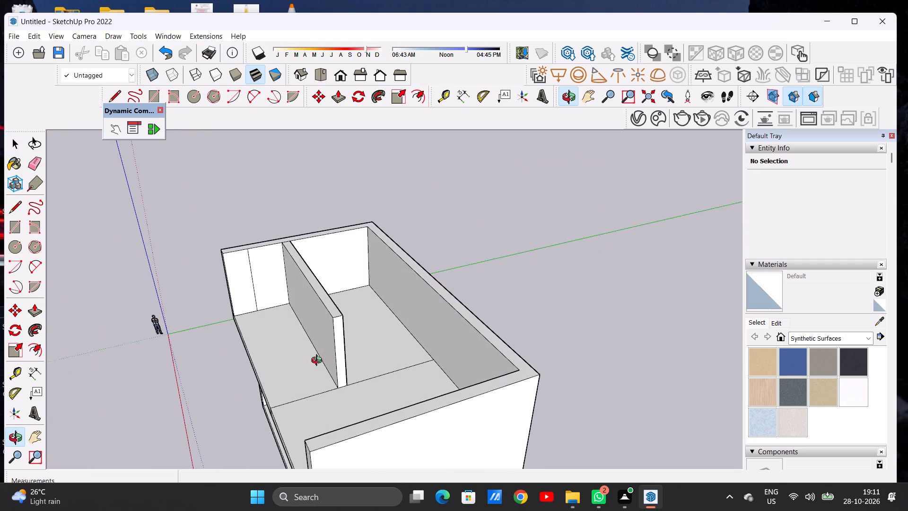
middle_click_drag(319, 361, 319, 364)
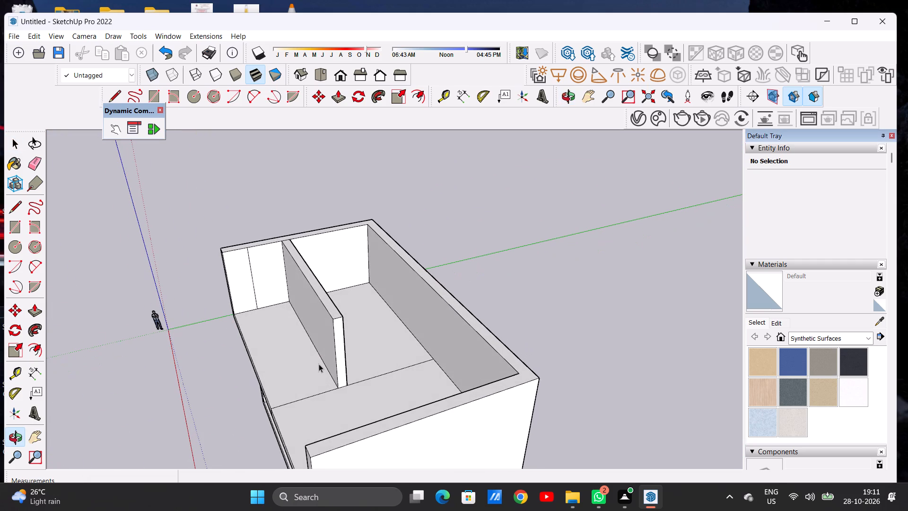
scroll(331, 360, "down", 4)
middle_click_drag(373, 356, 326, 387)
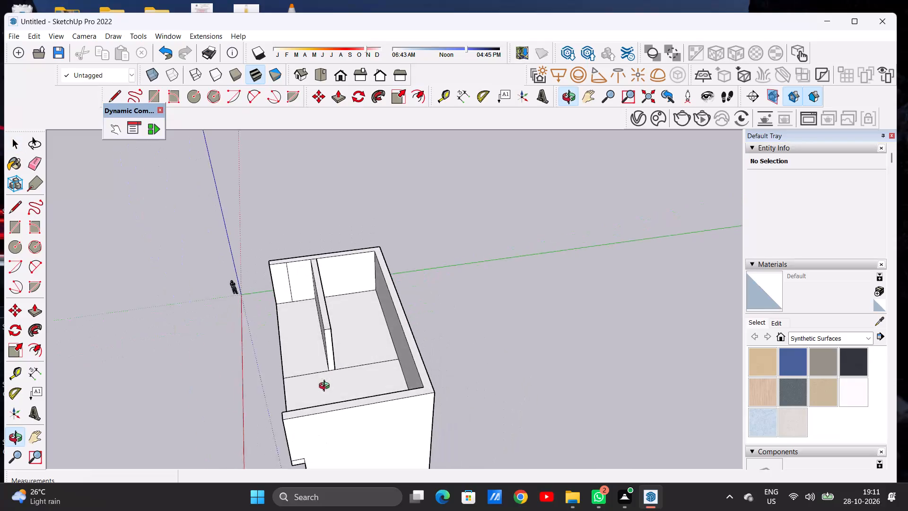
Draw a line across the slab from the partition's end to the rear wall, parallel and close to the dividing line.
middle_click_drag(326, 387, 325, 398)
scroll(364, 356, "up", 5)
middle_click_drag(360, 346, 332, 379)
scroll(328, 373, "up", 3)
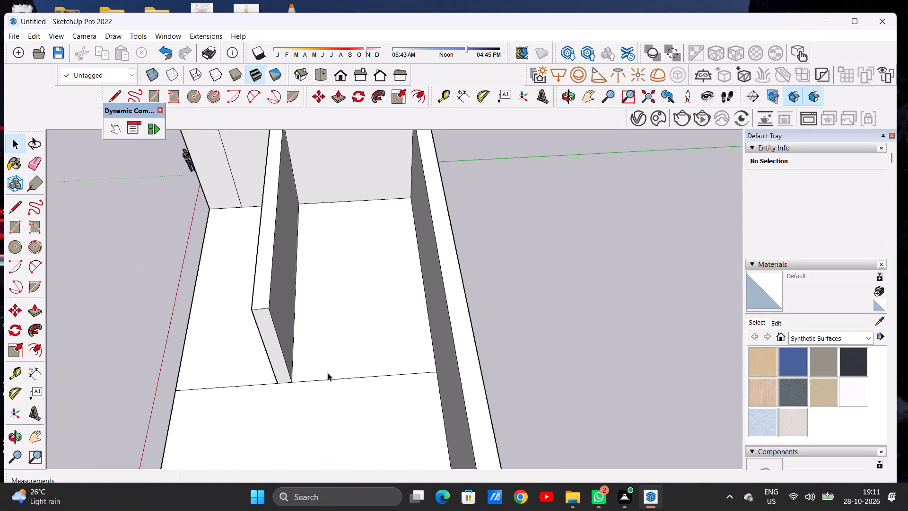
key("l")
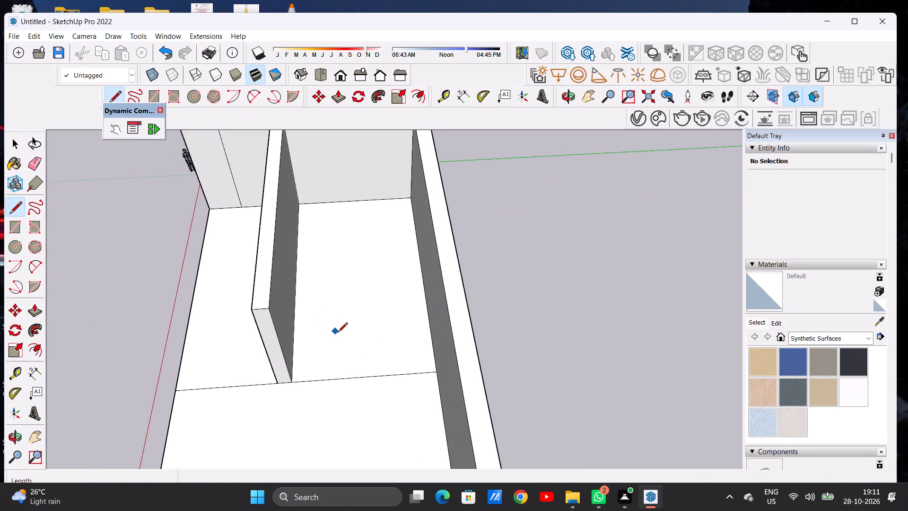
left_click(296, 363)
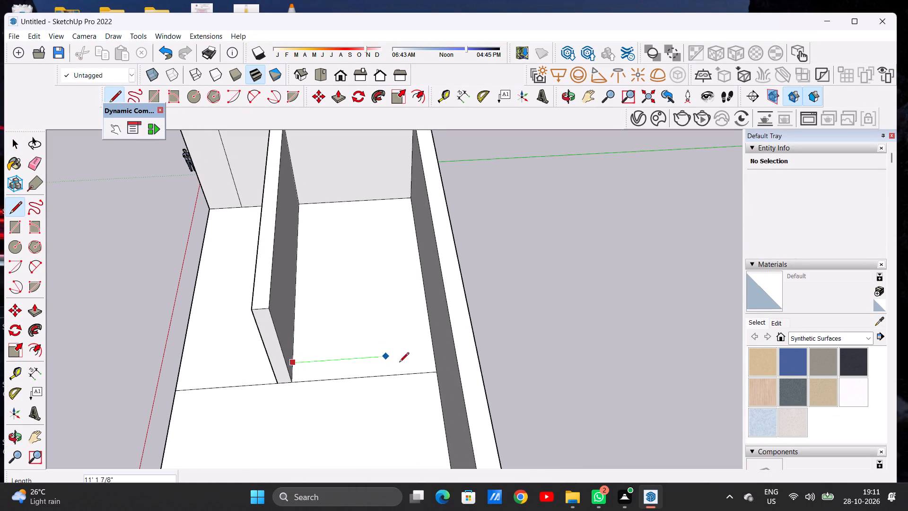
left_click(431, 354)
key("space")
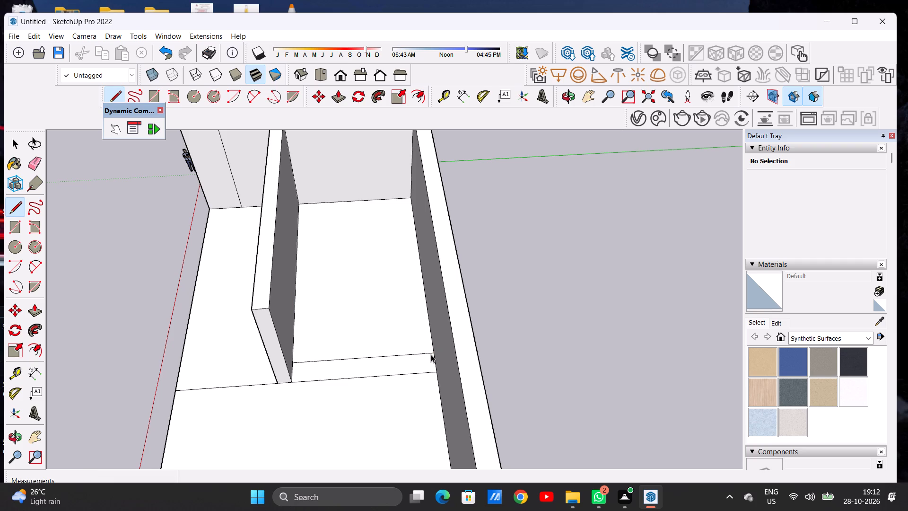
Push/Pull the narrow strip between the partition and rear wall up 13' 4 9/16", level with the partition's top.
type("P")
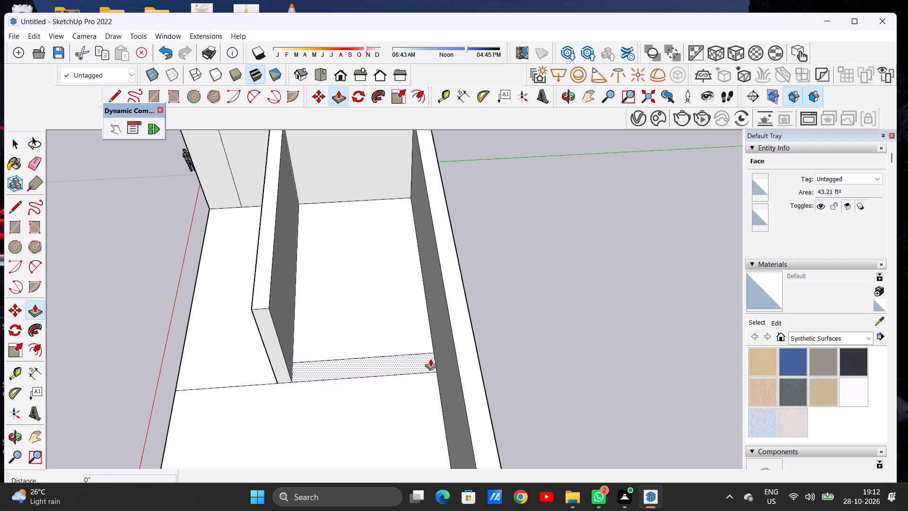
left_click(430, 359)
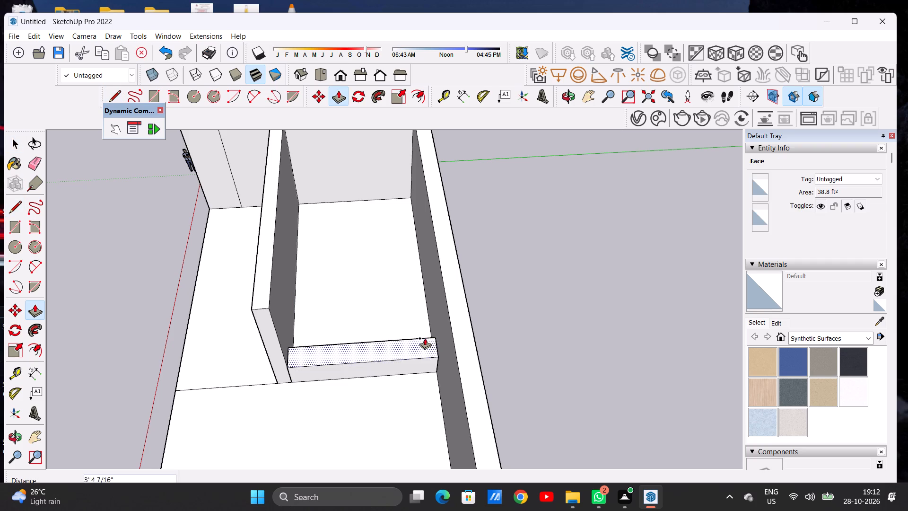
left_click(266, 311)
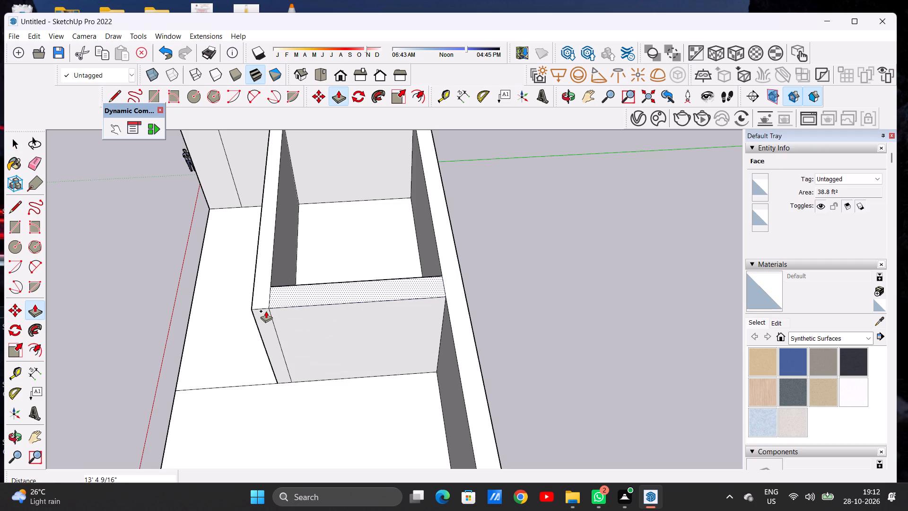
key("space")
Examine the new cross wall, its joint with the long partition, and the surrounding spaces from several angles.
scroll(266, 312, "down", 6)
scroll(333, 321, "down", 5)
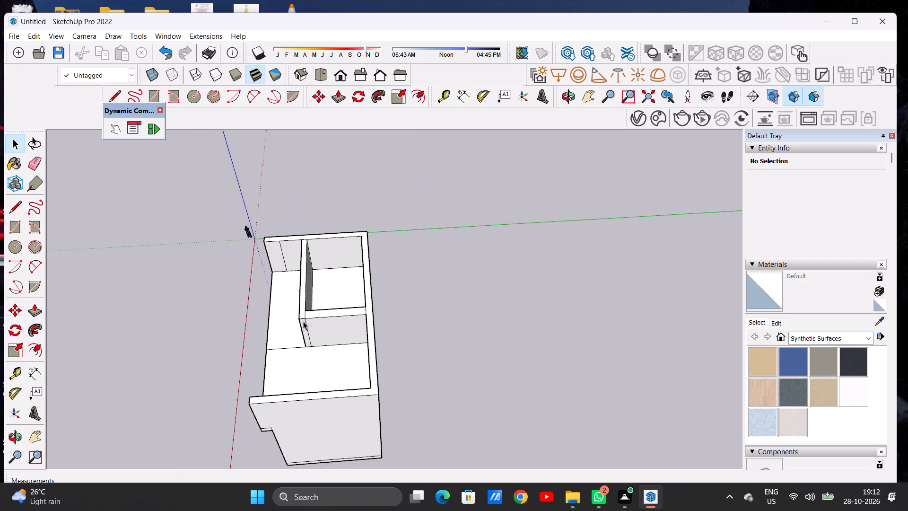
middle_click_drag(307, 319, 419, 288)
middle_click_drag(345, 298, 477, 275)
scroll(377, 311, "down", 6)
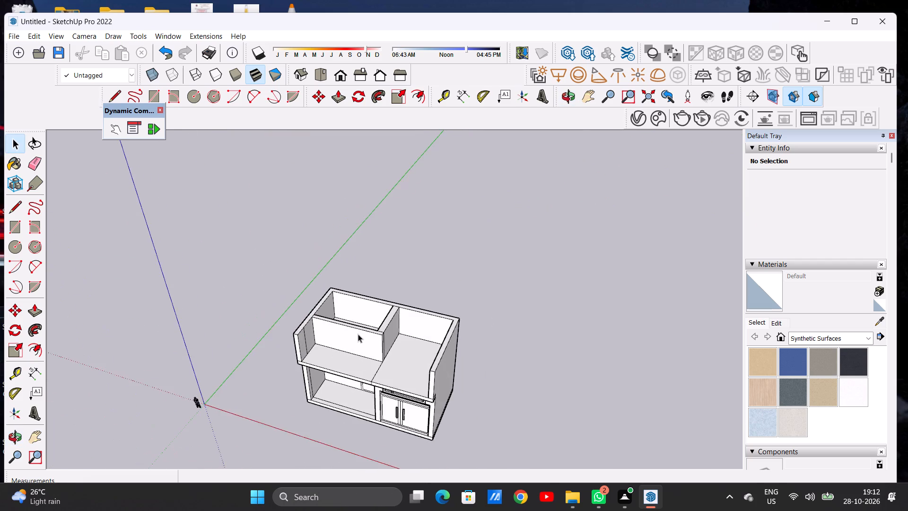
middle_click_drag(358, 334, 402, 312)
scroll(396, 332, "up", 3)
scroll(396, 332, "down", 1)
scroll(396, 332, "up", 11)
middle_click_drag(429, 325, 245, 309)
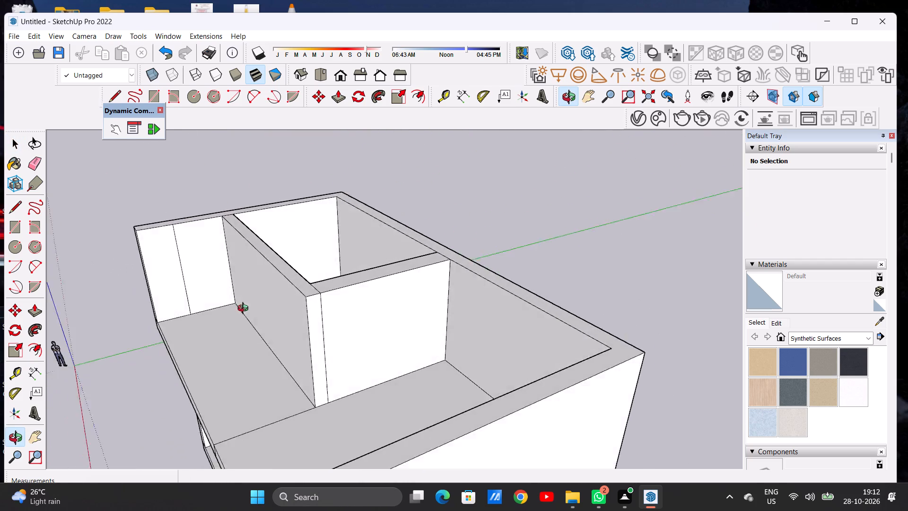
middle_click_drag(245, 309, 222, 353)
scroll(327, 315, "up", 2)
scroll(327, 314, "down", 2)
scroll(327, 314, "up", 6)
scroll(306, 314, "down", 2)
scroll(306, 314, "up", 1)
middle_click_drag(338, 297, 224, 296)
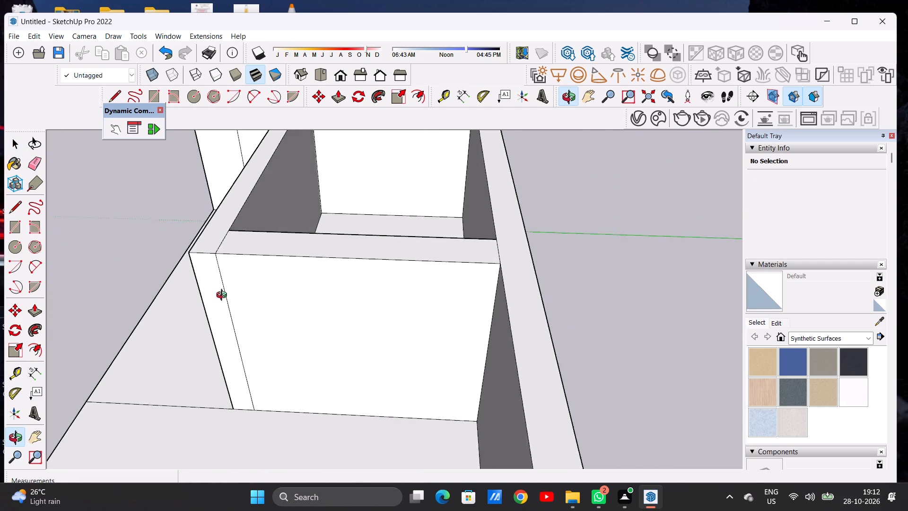
middle_click_drag(224, 296, 208, 306)
scroll(219, 276, "up", 6)
left_click(219, 274)
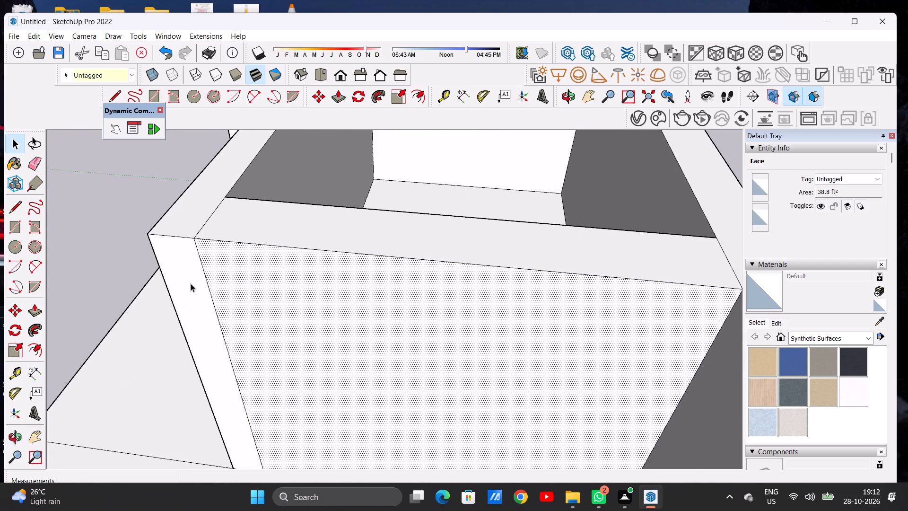
left_click(195, 285)
scroll(355, 284, "down", 5)
middle_click_drag(303, 291, 628, 221)
scroll(554, 230, "down", 2)
scroll(552, 233, "up", 2)
scroll(550, 235, "down", 4)
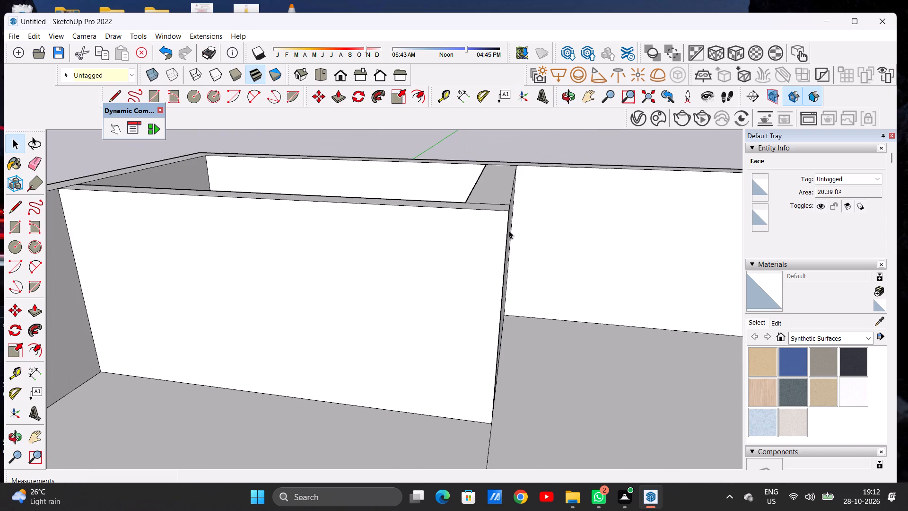
scroll(509, 230, "down", 2)
scroll(503, 228, "up", 1)
scroll(503, 228, "down", 12)
left_click(304, 317)
scroll(567, 230, "up", 2)
scroll(383, 249, "down", 8)
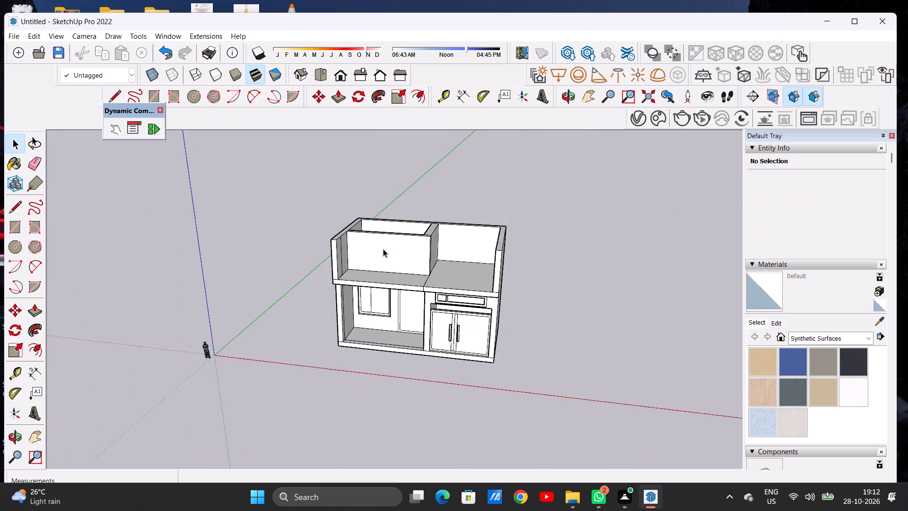
Draw a door-like rectangle about 9' 11 13/16" wide and 11' 8 1/2" high on the partition's front face, rising from the slab.
scroll(383, 249, "down", 5)
middle_click_drag(399, 267, 451, 220)
scroll(373, 238, "up", 6)
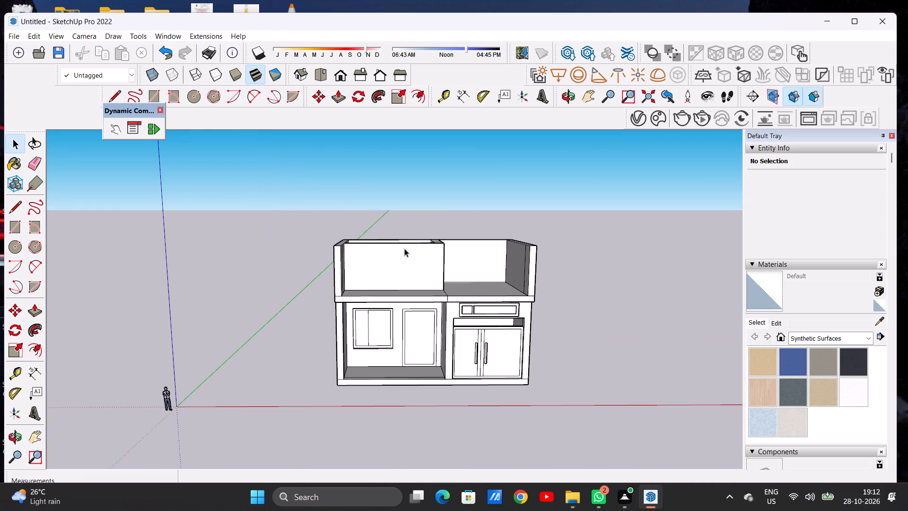
scroll(414, 267, "up", 5)
middle_click_drag(410, 273, 397, 267)
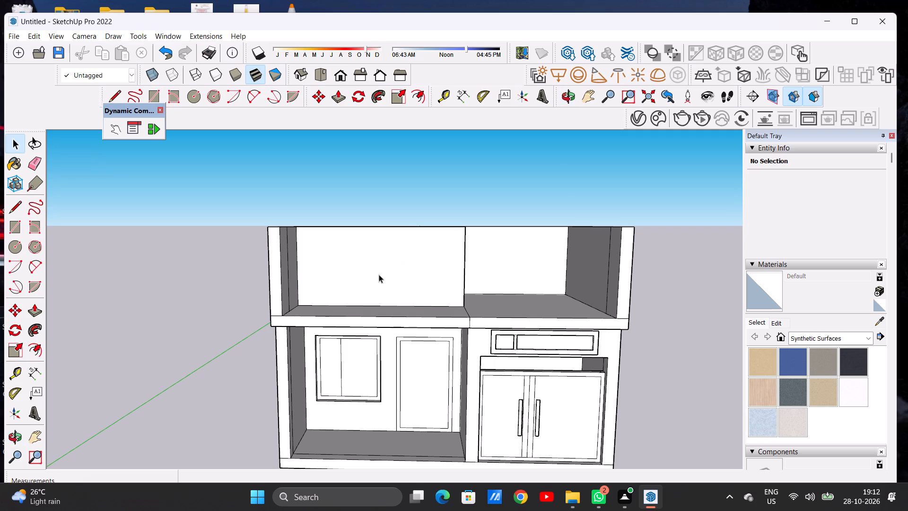
scroll(336, 282, "up", 3)
middle_click_drag(358, 284, 363, 286)
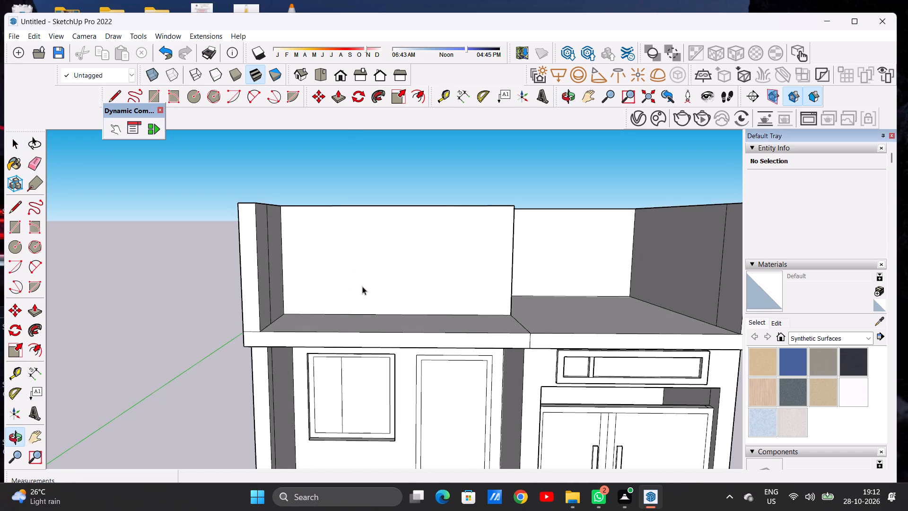
key("r")
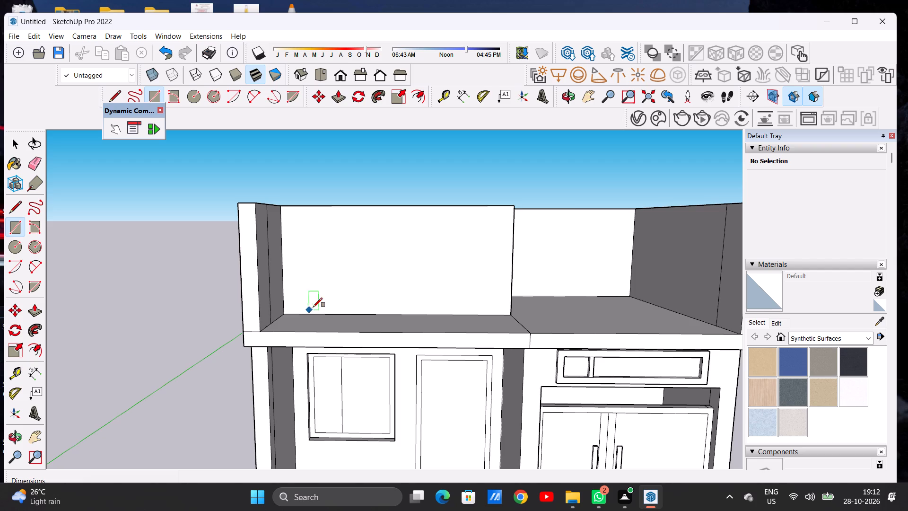
scroll(317, 308, "up", 8)
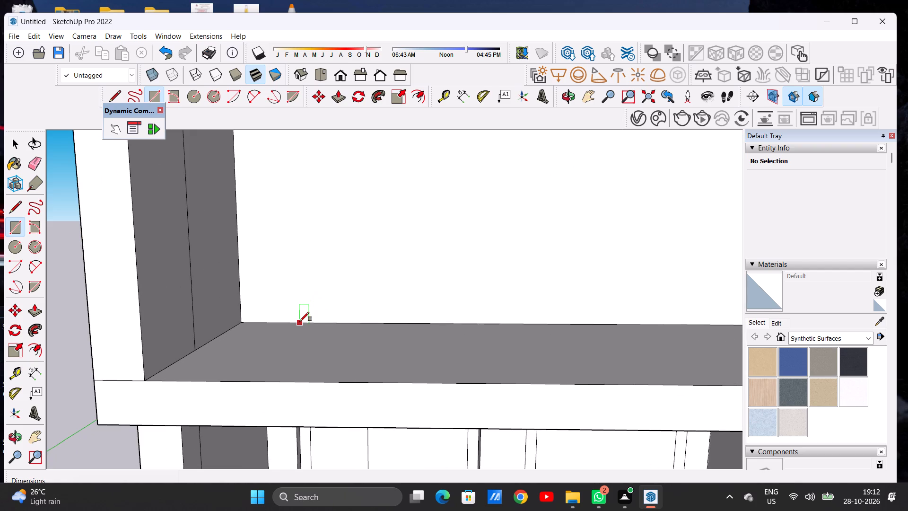
left_click(308, 321)
scroll(312, 291, "down", 13)
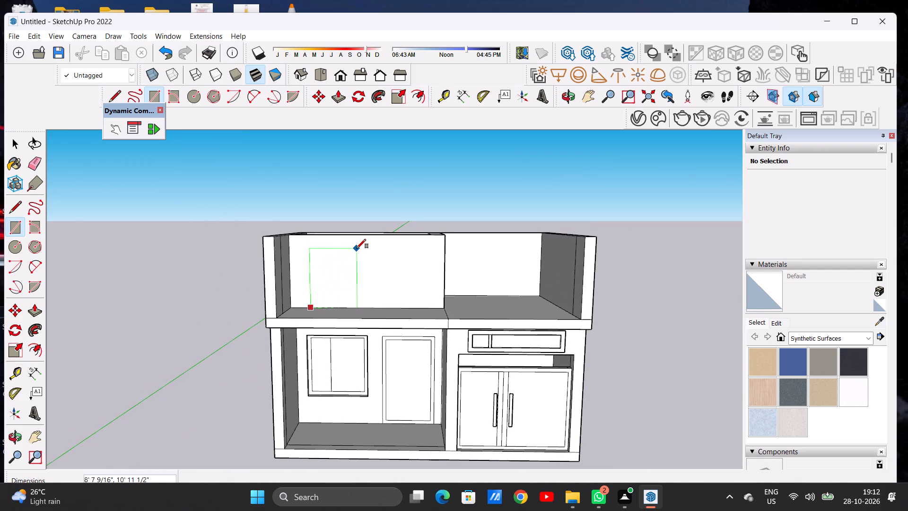
scroll(357, 248, "up", 3)
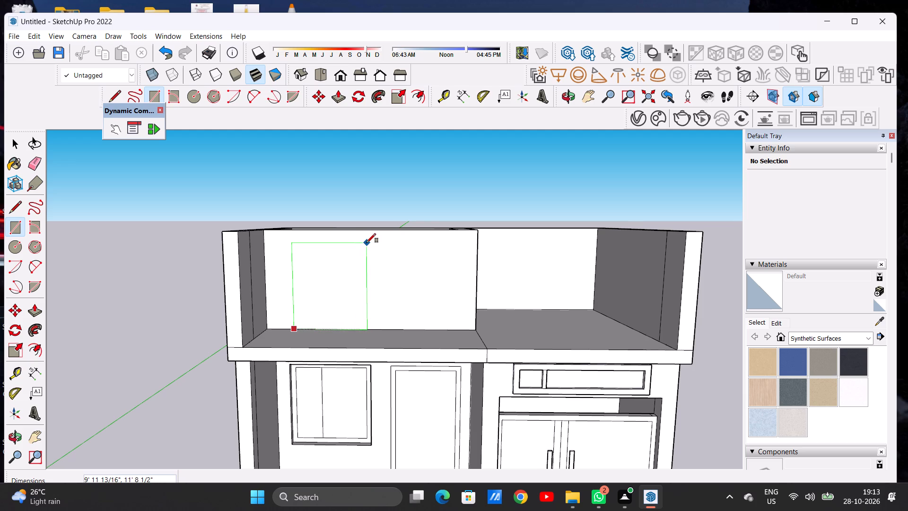
left_click(367, 243)
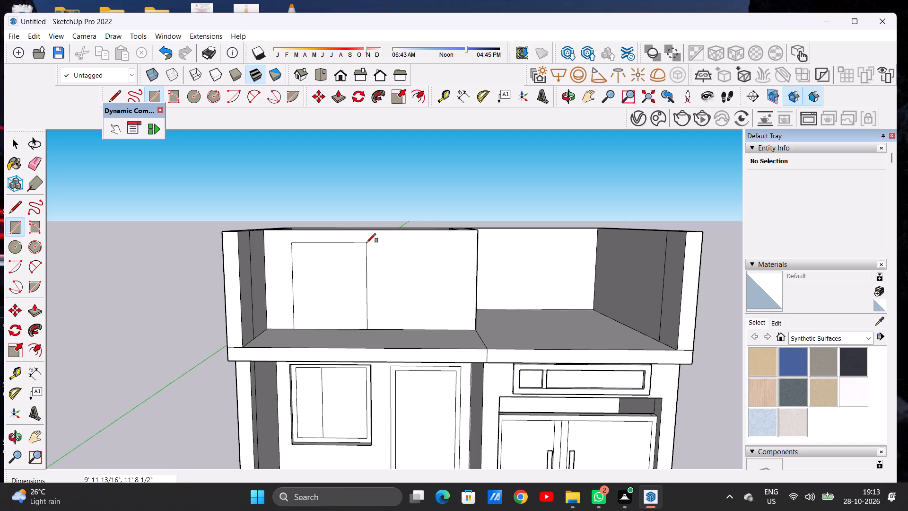
key("space")
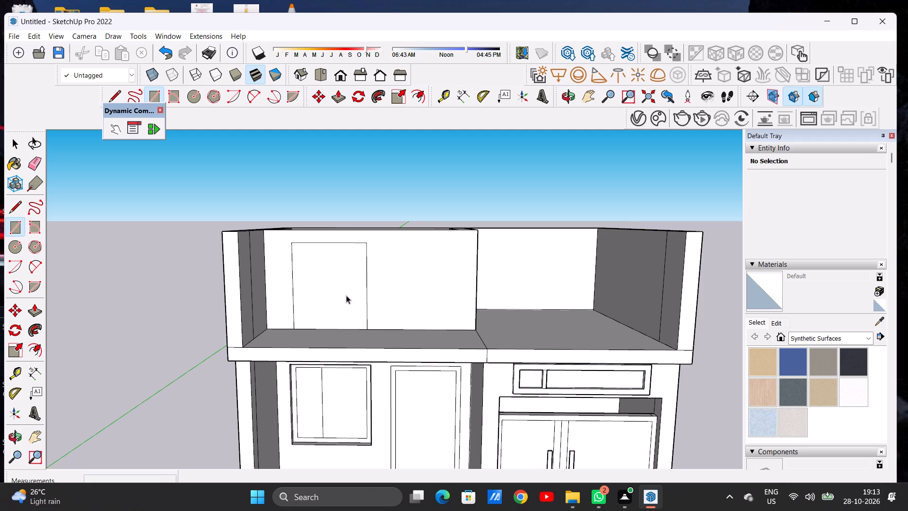
Move the partition's rectangle about 2' 10 3/4" along the slab edge toward the dividing line.
double_click(346, 295)
key("m")
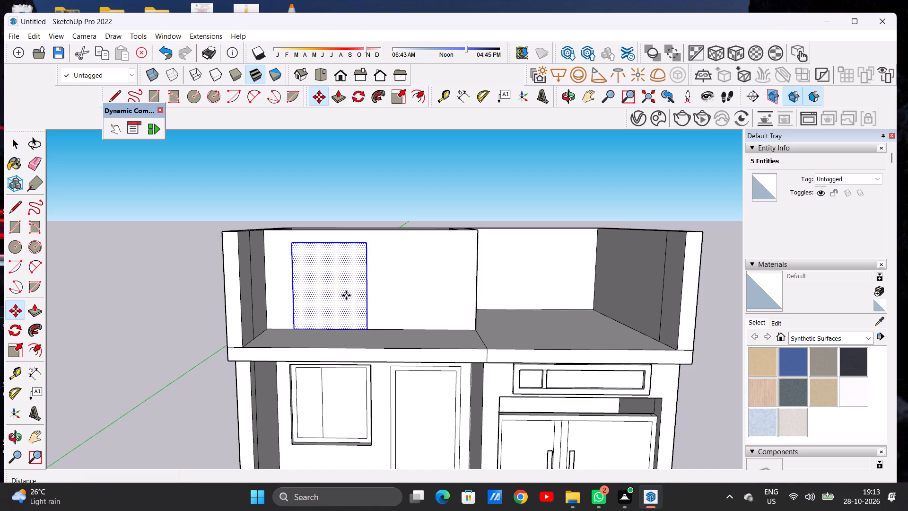
scroll(378, 338, "up", 6)
scroll(358, 333, "down", 1)
scroll(358, 333, "up", 3)
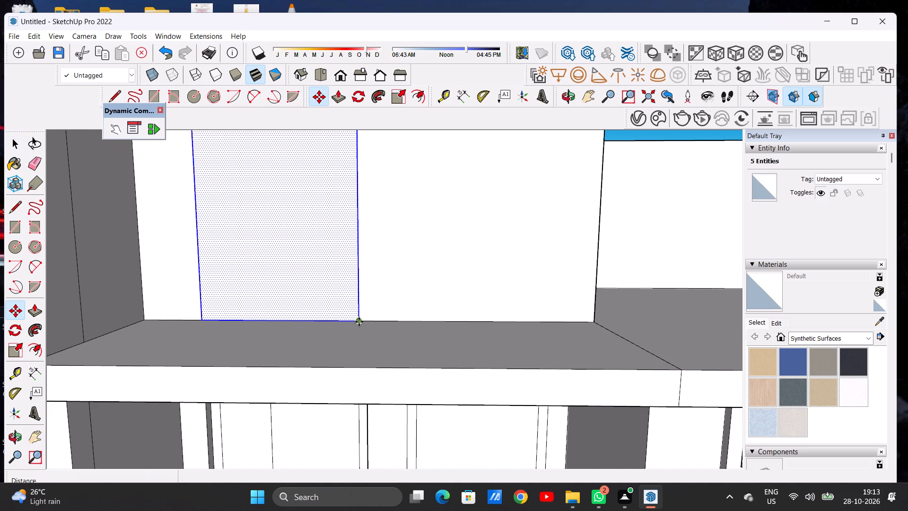
left_click(359, 322)
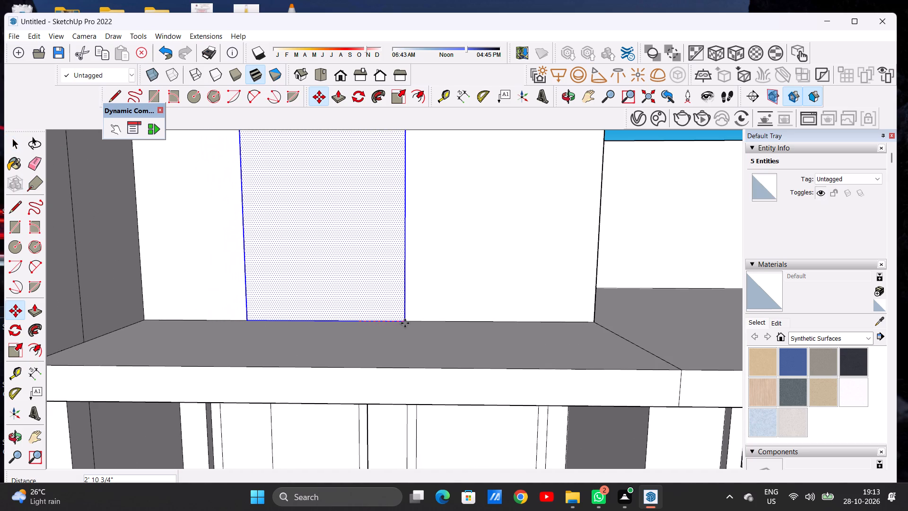
left_click(405, 323)
key("space")
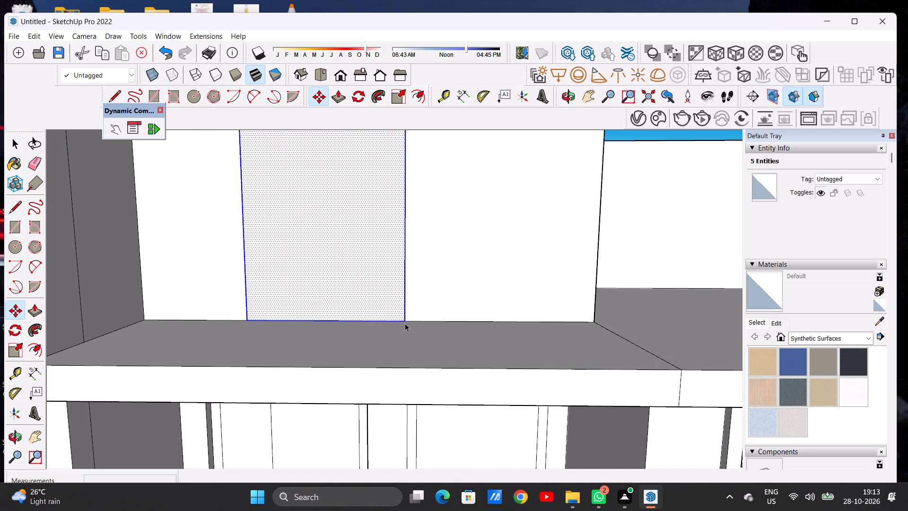
scroll(408, 323, "down", 5)
scroll(408, 325, "up", 1)
scroll(408, 325, "down", 10)
left_click(425, 212)
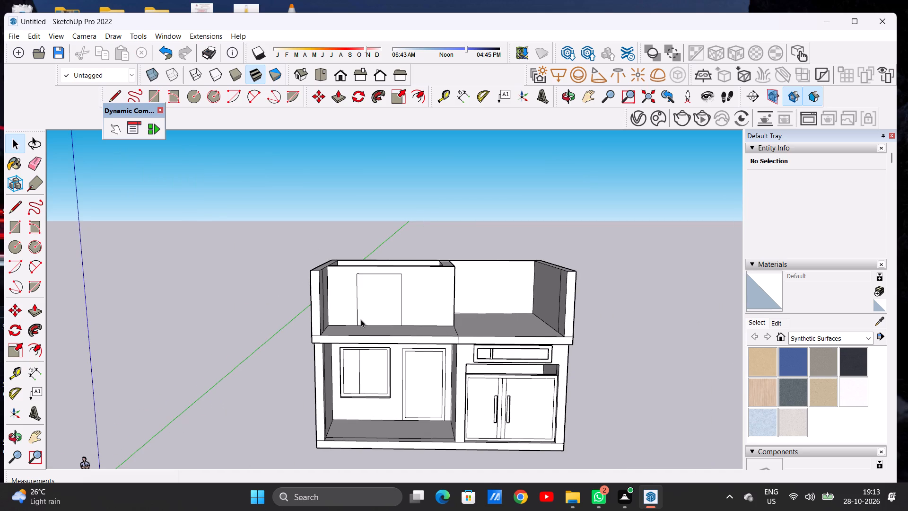
Draw a line about 21' 6 5/8" long across the slab above the door compartment, near the front edge, from dividing line to side wall.
scroll(328, 330, "down", 6)
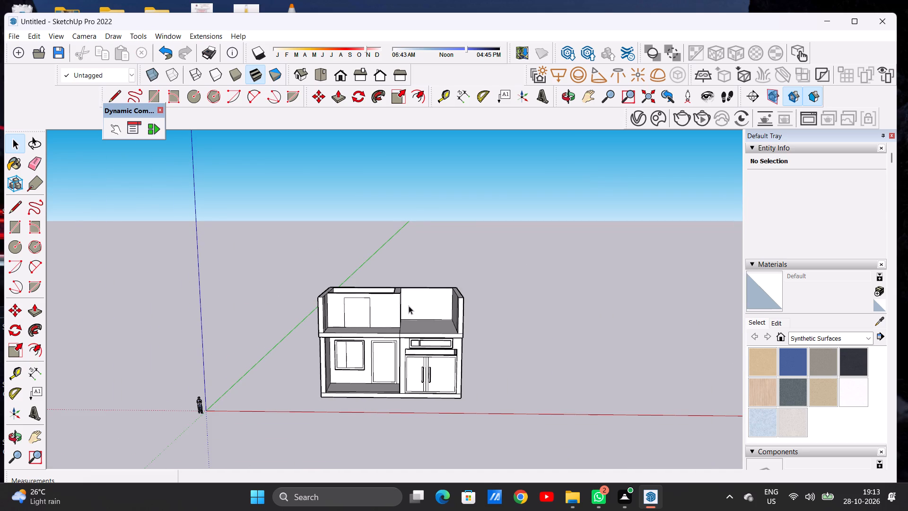
middle_click_drag(409, 302, 403, 307)
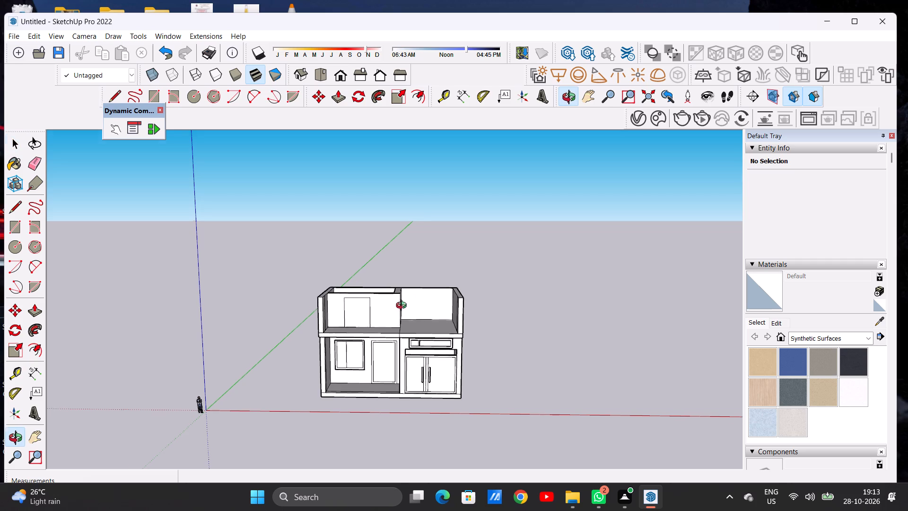
middle_click_drag(403, 307, 393, 375)
scroll(419, 334, "up", 2)
scroll(419, 334, "down", 1)
scroll(419, 334, "up", 1)
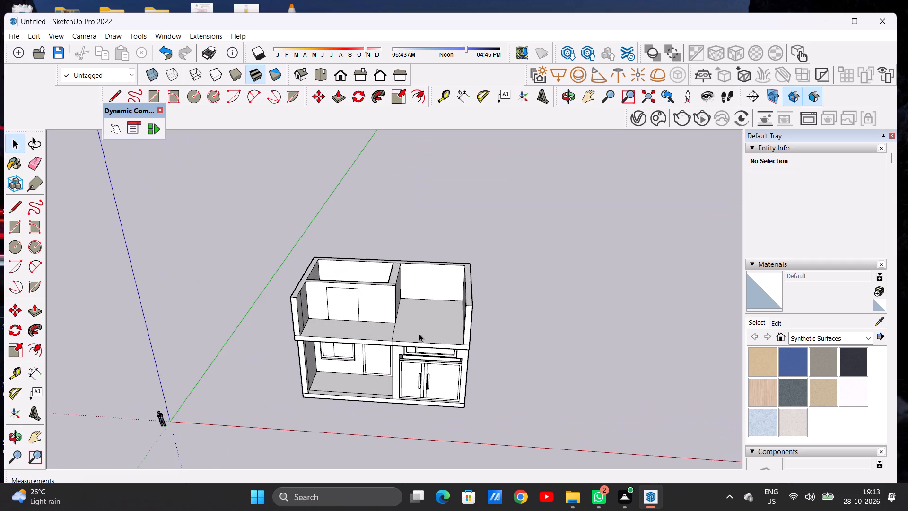
scroll(330, 323, "down", 4)
middle_click_drag(363, 326, 391, 390)
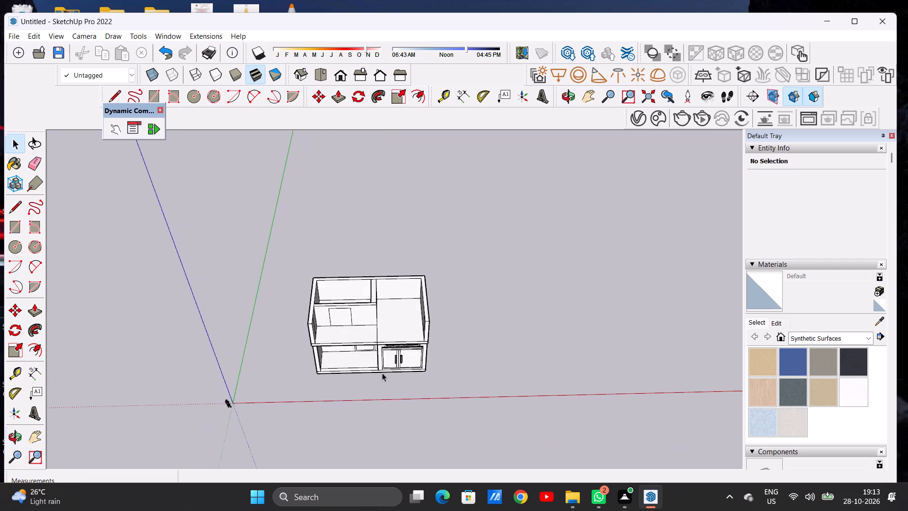
scroll(387, 329, "up", 1)
scroll(387, 329, "down", 1)
scroll(387, 329, "up", 3)
scroll(387, 329, "down", 1)
scroll(387, 329, "up", 1)
key("l")
middle_click_drag(397, 326, 376, 355)
scroll(377, 343, "up", 5)
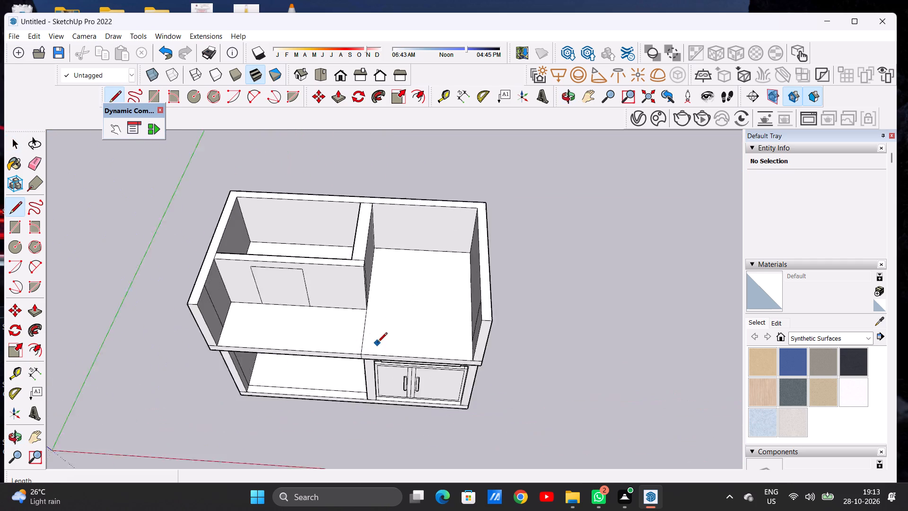
scroll(377, 343, "up", 7)
left_click(354, 348)
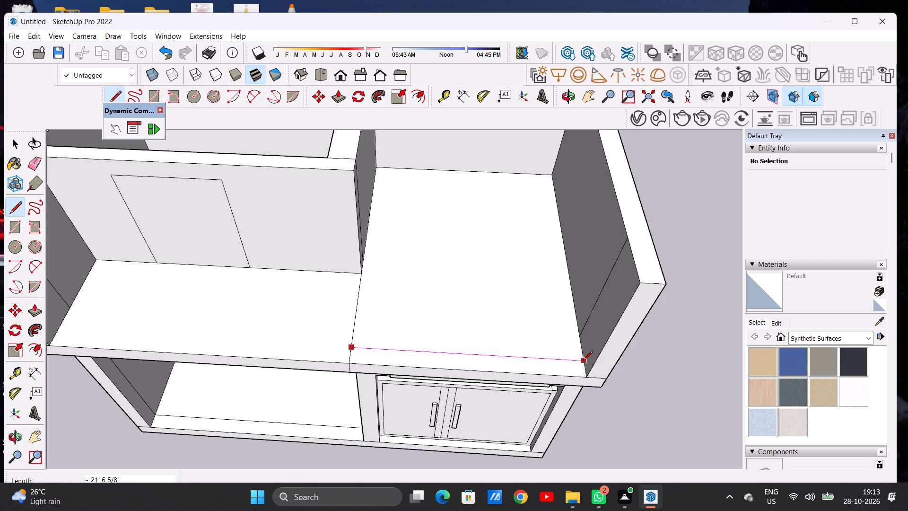
scroll(581, 361, "up", 5)
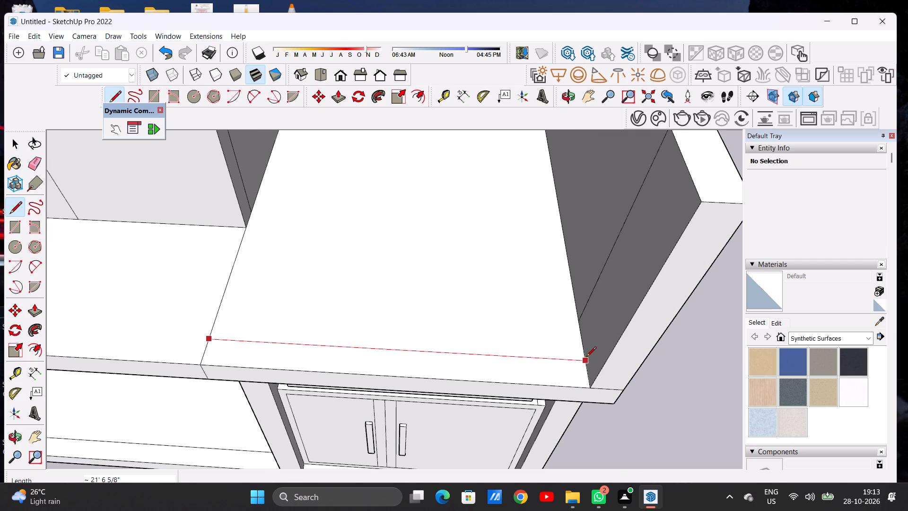
left_click(586, 357)
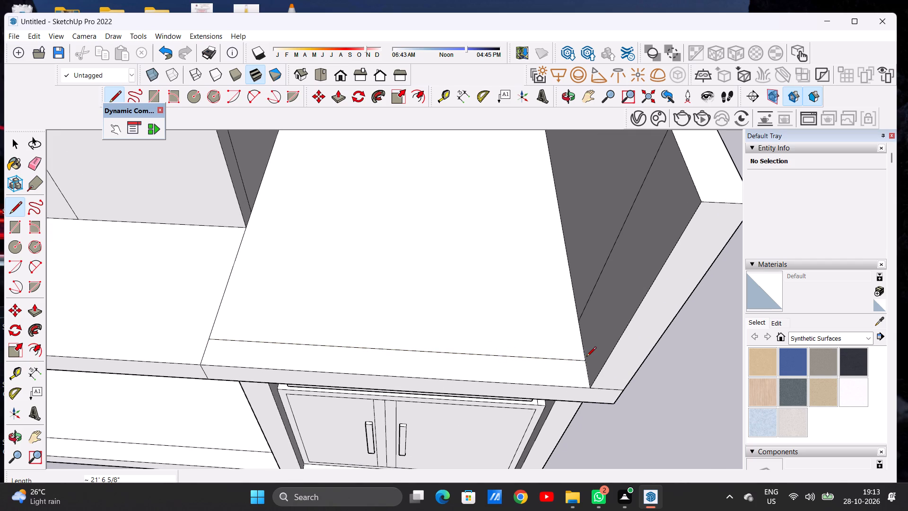
key("space")
Push/Pull the large slab face behind the new front line up 13' 4 9/16", level with the surrounding wall tops.
key("p")
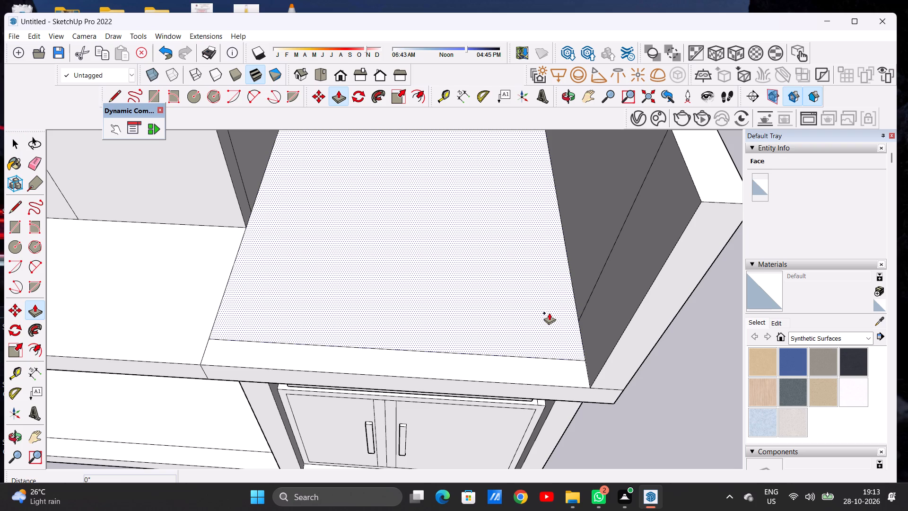
left_click(549, 313)
scroll(557, 282, "down", 12)
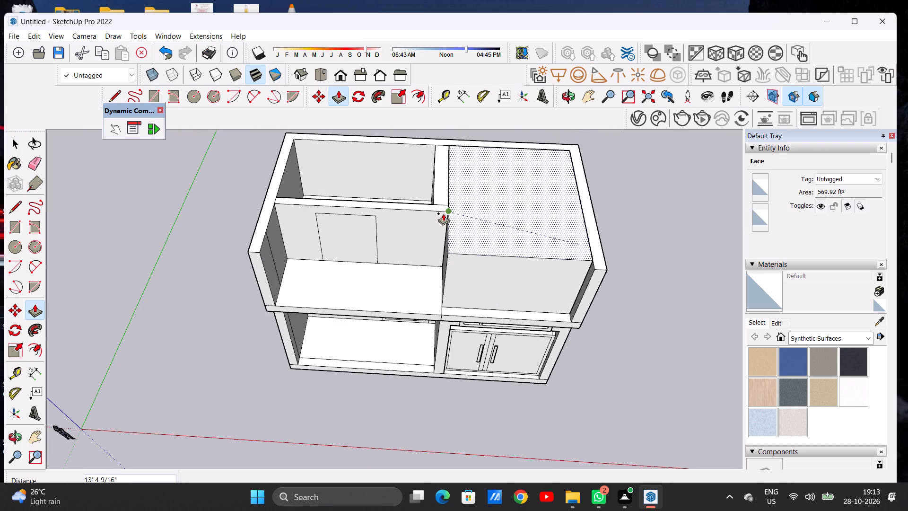
left_click(443, 213)
key("space")
Examine the raised block above the door compartment and the upper level from the front and above.
scroll(539, 290, "down", 7)
middle_click_drag(556, 304, 559, 164)
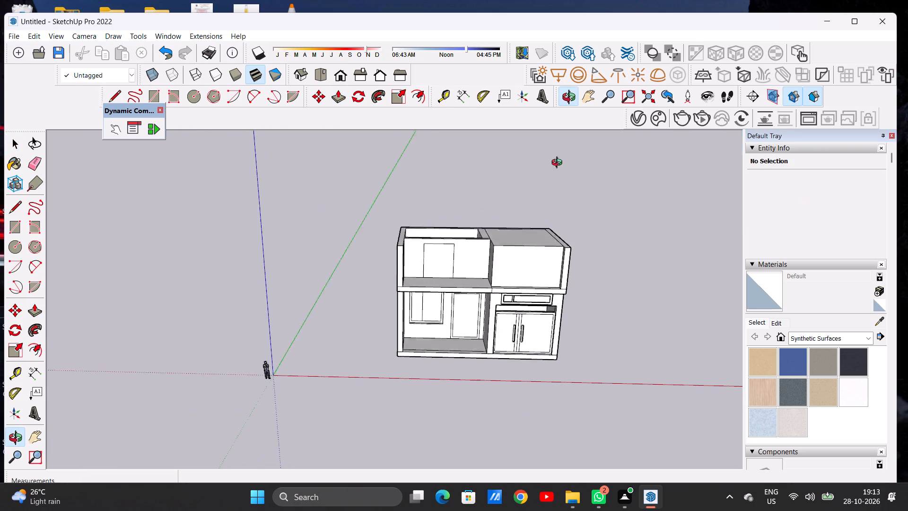
middle_click_drag(559, 164, 559, 144)
middle_click_drag(509, 269, 503, 241)
scroll(588, 261, "up", 15)
scroll(534, 281, "down", 1)
scroll(535, 281, "up", 1)
scroll(537, 281, "down", 12)
middle_click_drag(489, 263, 488, 339)
scroll(514, 265, "up", 4)
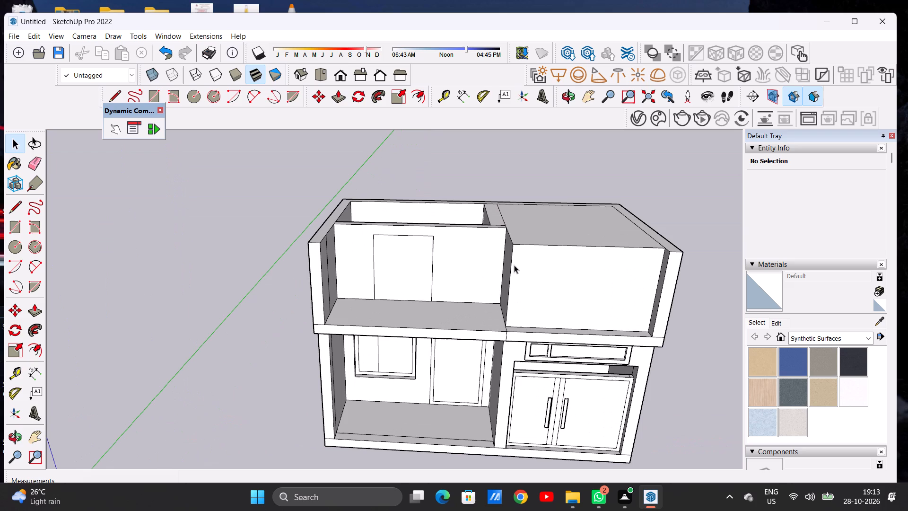
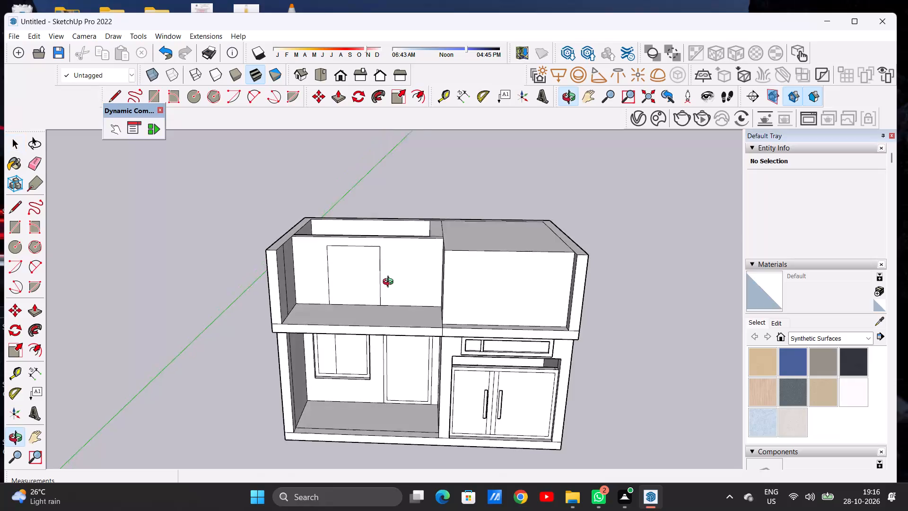
Offset the door outline on the upper level's partition wall inward by about 6 9/16".
scroll(411, 261, "up", 1)
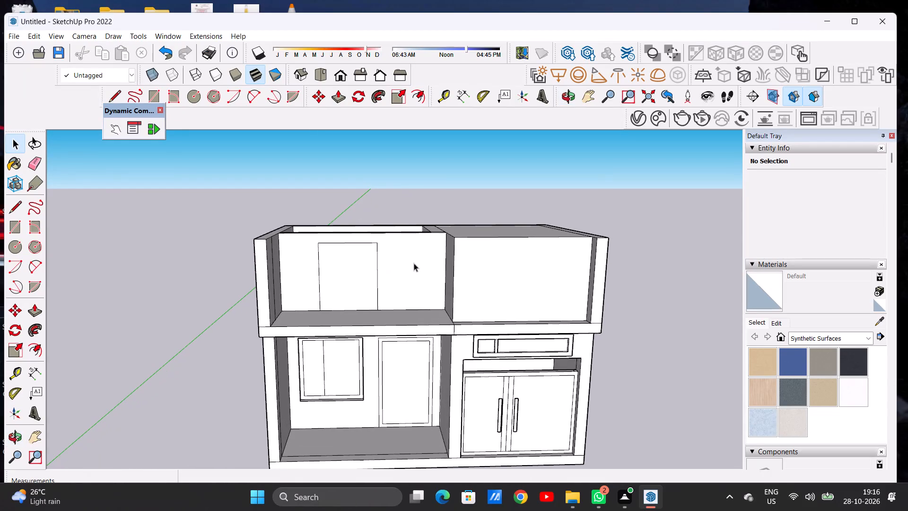
scroll(367, 270, "up", 5)
scroll(367, 270, "down", 5)
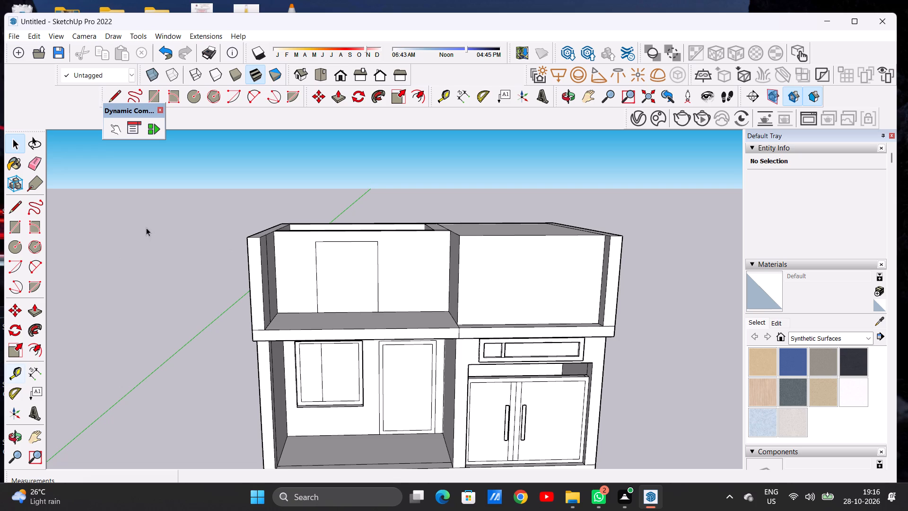
scroll(336, 282, "down", 13)
scroll(378, 295, "up", 3)
scroll(373, 303, "down", 1)
scroll(368, 312, "up", 13)
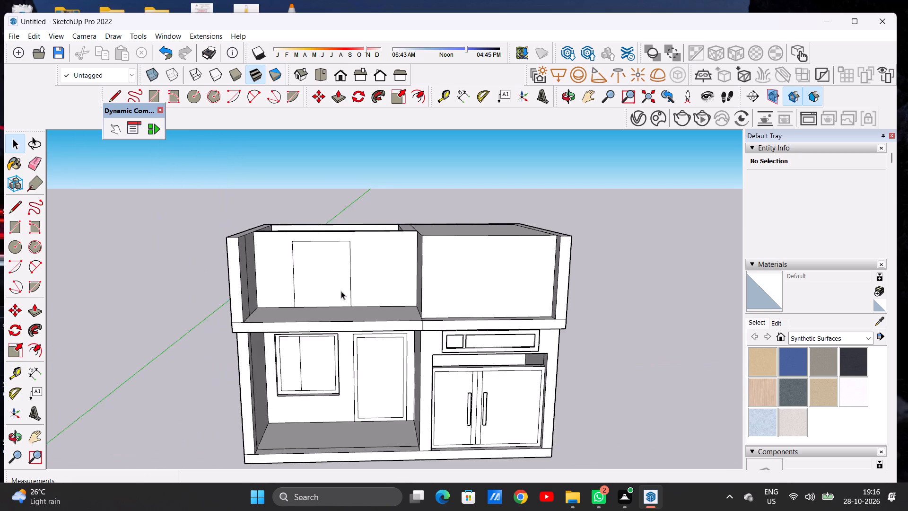
scroll(341, 291, "up", 3)
middle_click_drag(325, 281, 323, 268)
scroll(323, 268, "down", 11)
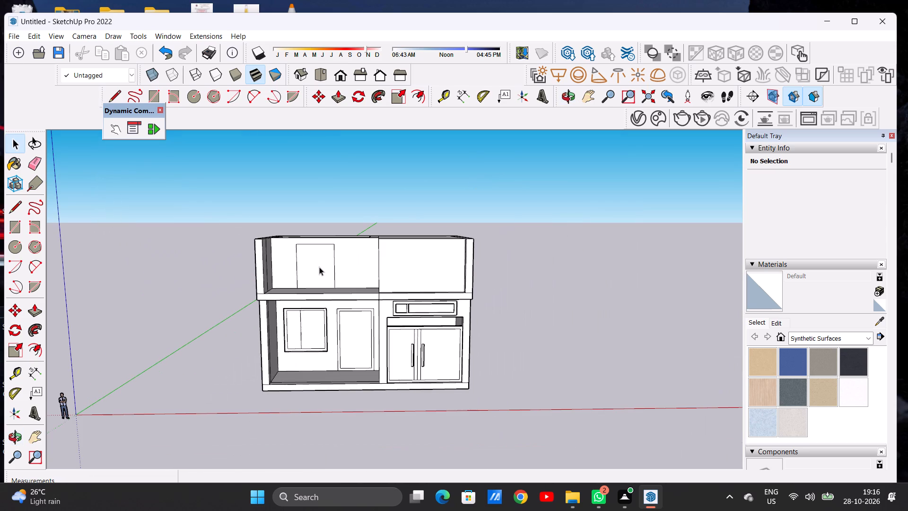
scroll(324, 259, "up", 4)
scroll(380, 266, "down", 5)
scroll(356, 260, "up", 4)
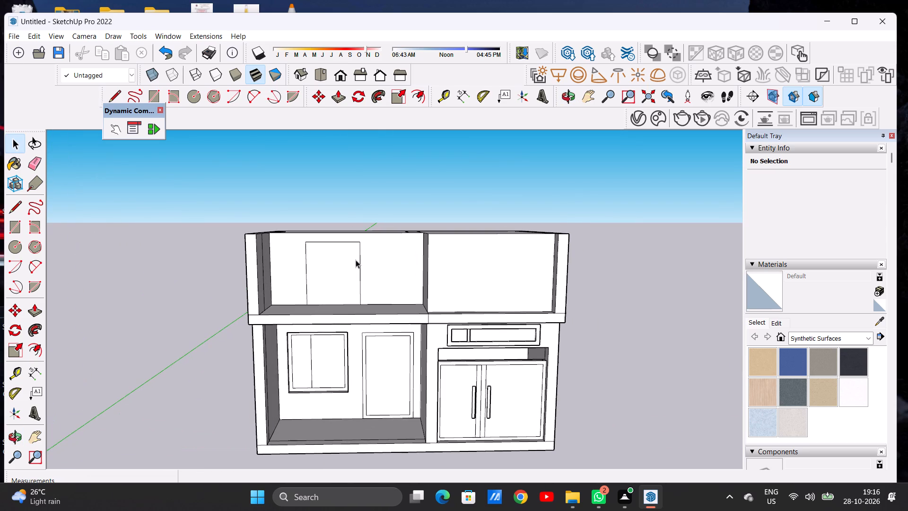
scroll(334, 259, "up", 4)
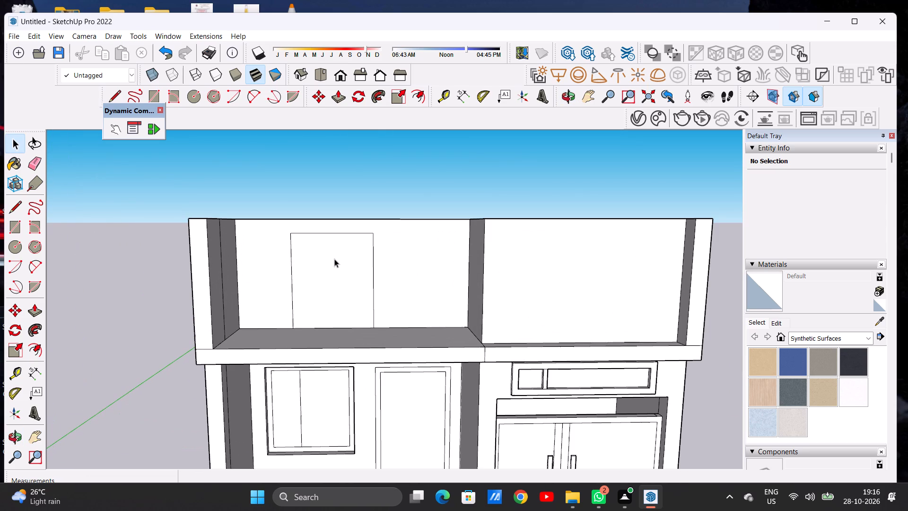
scroll(334, 259, "up", 1)
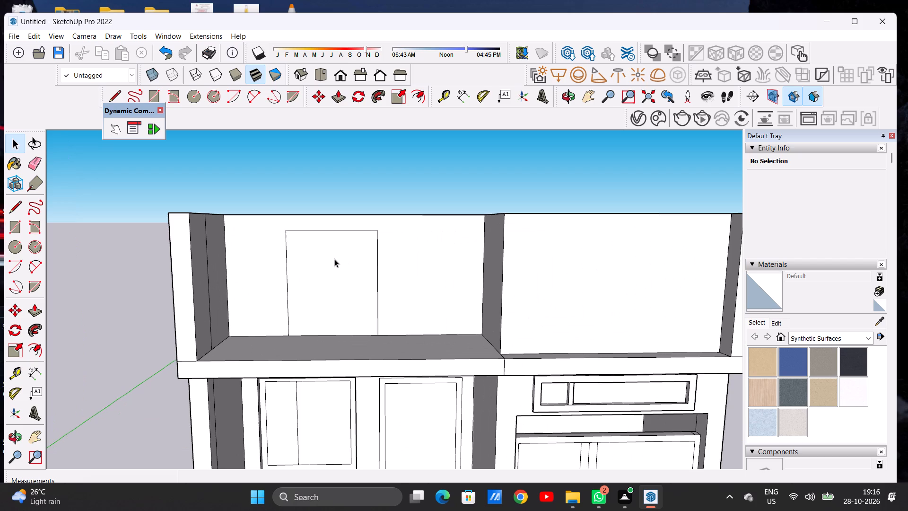
scroll(334, 259, "up", 1)
type("OF")
left_click(325, 237)
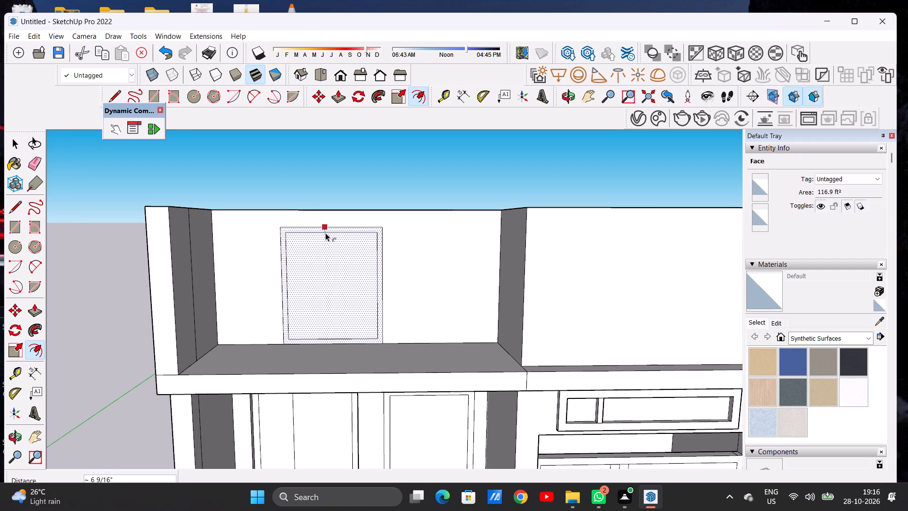
left_click(325, 233)
key("space")
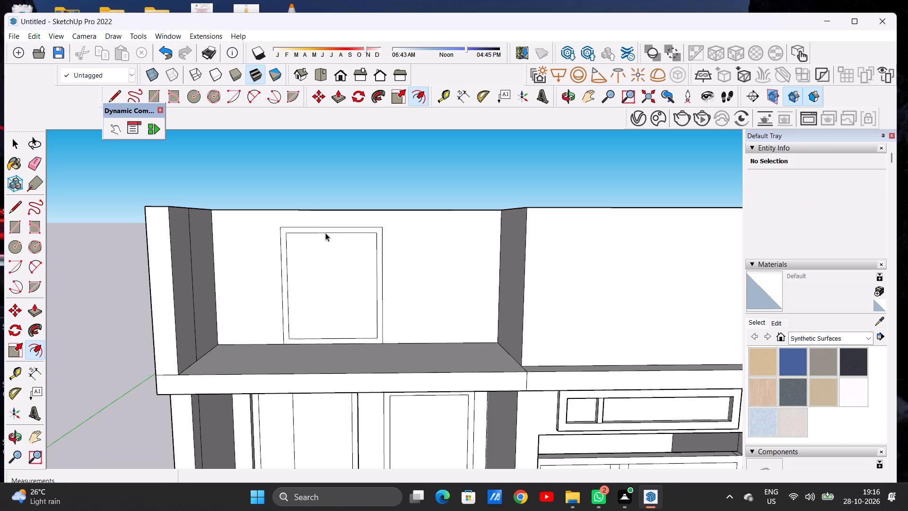
Draw two closely spaced vertical lines, each about 10' 7 3/8" long, down the middle of the upper door's inner rectangle.
type("L")
scroll(329, 291, "up", 7)
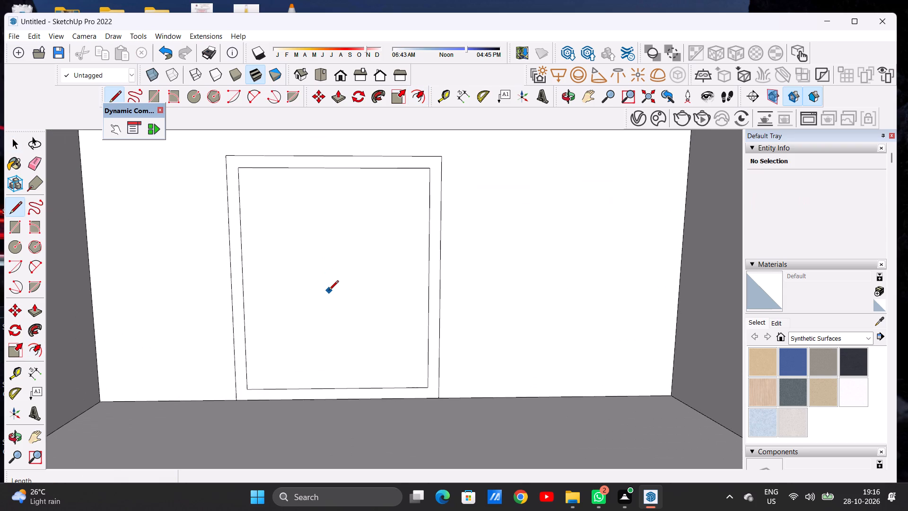
left_click(328, 168)
left_click(333, 386)
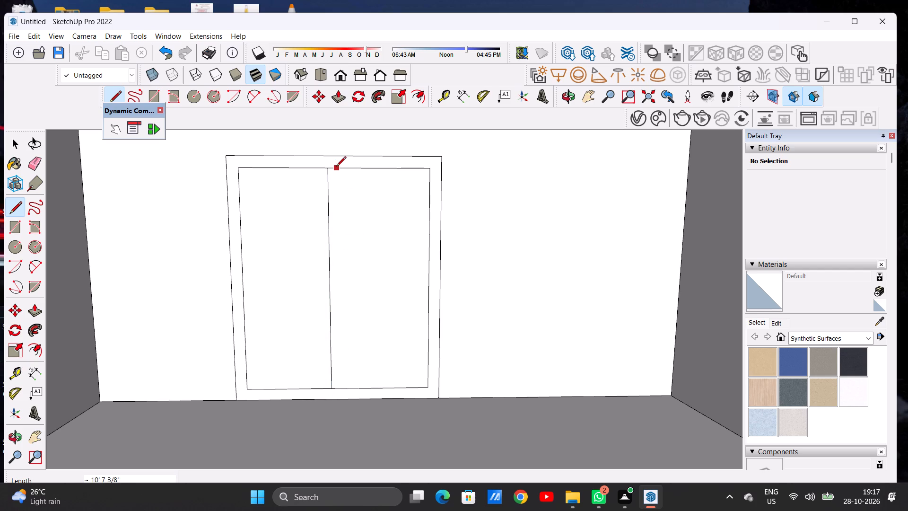
left_click(337, 167)
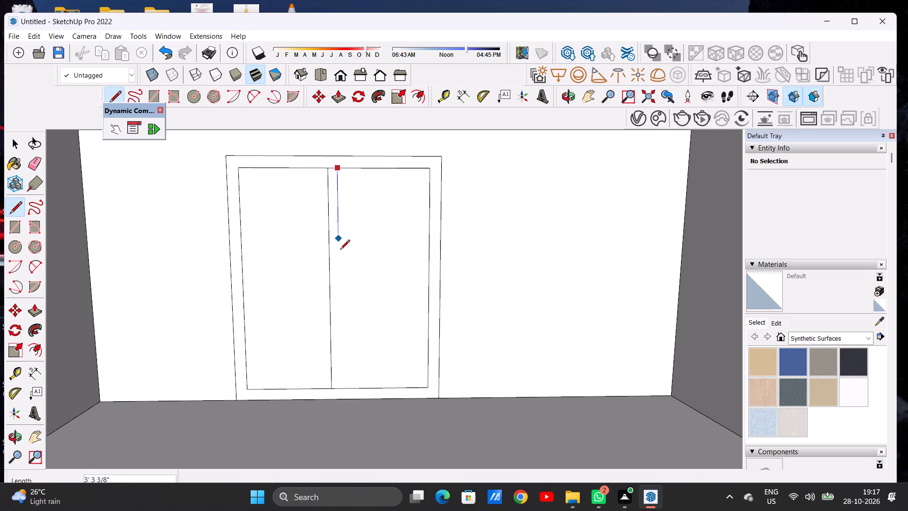
left_click(342, 385)
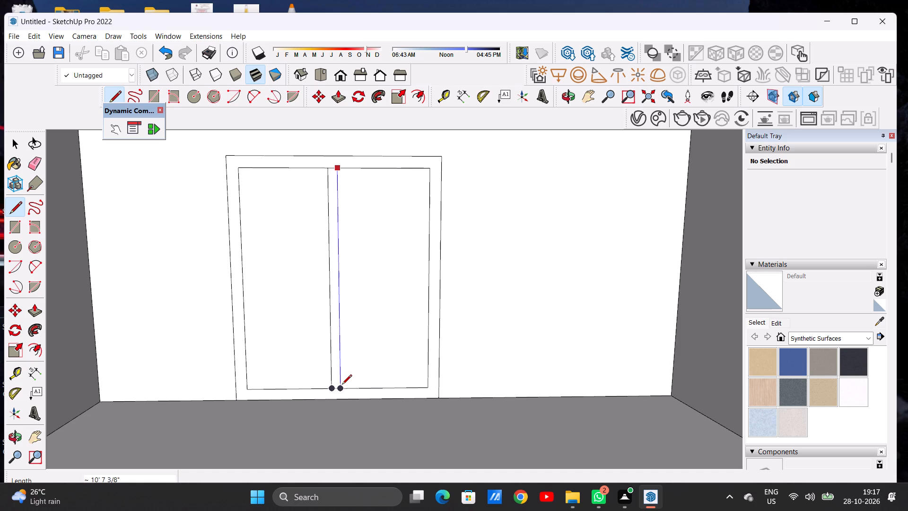
key("space")
Examine the upper level from the front and above, including the divided door, open floor slab and raised block.
scroll(335, 303, "down", 3)
scroll(334, 303, "up", 1)
scroll(334, 303, "down", 12)
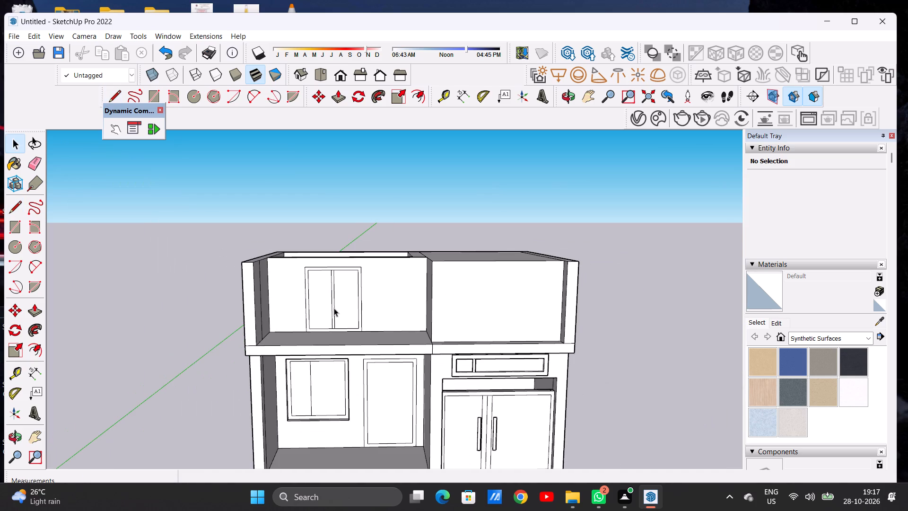
scroll(345, 301, "down", 3)
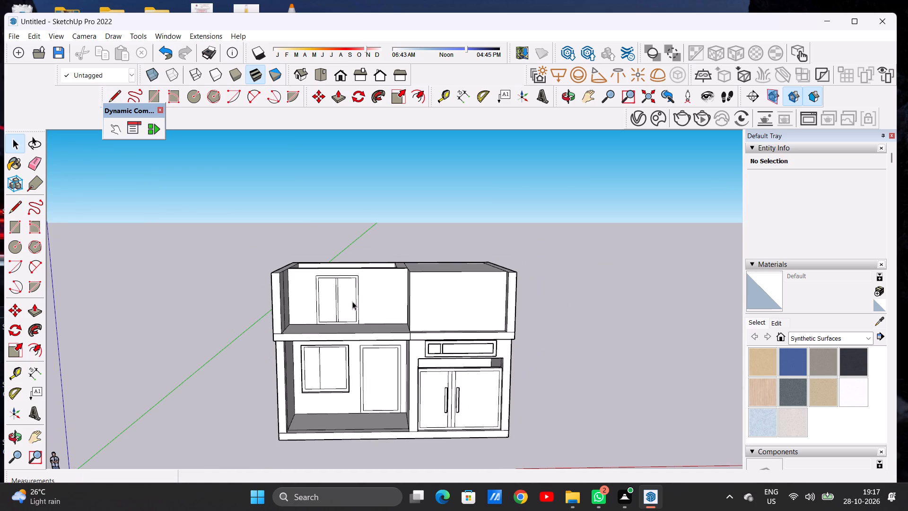
scroll(354, 296, "down", 7)
scroll(358, 294, "up", 1)
scroll(358, 294, "down", 2)
scroll(358, 293, "up", 13)
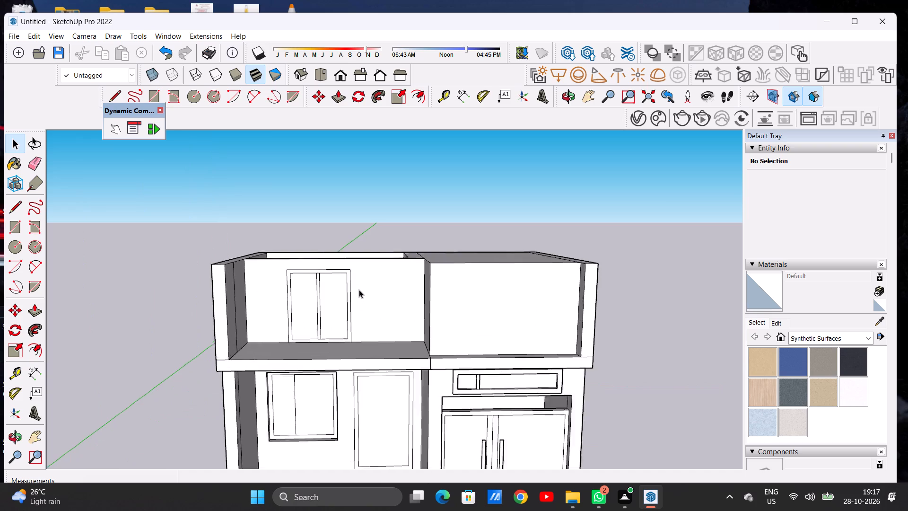
scroll(359, 290, "up", 3)
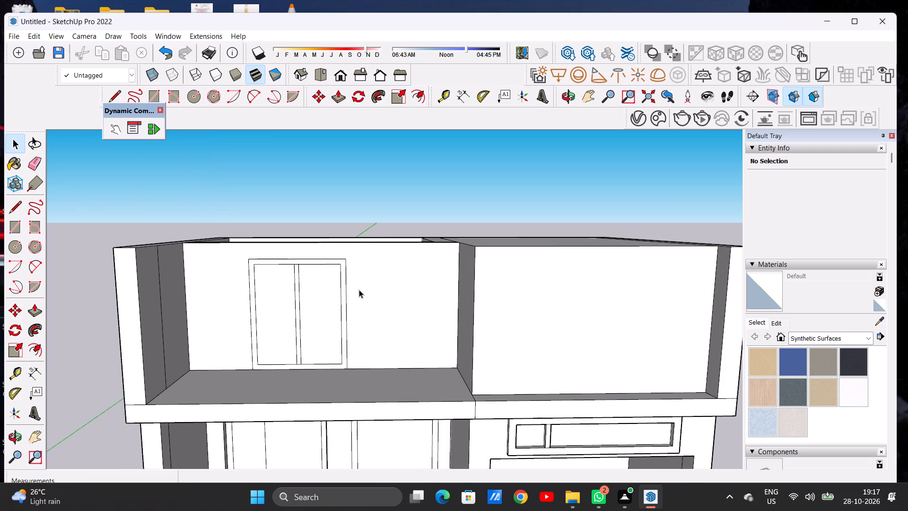
scroll(359, 290, "down", 5)
middle_click_drag(393, 303, 400, 384)
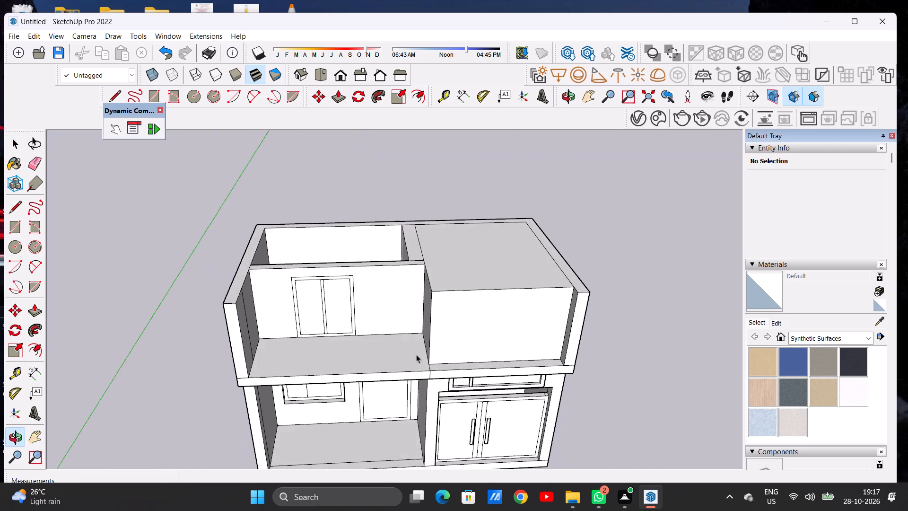
scroll(418, 348, "up", 7)
middle_click_drag(421, 369, 421, 377)
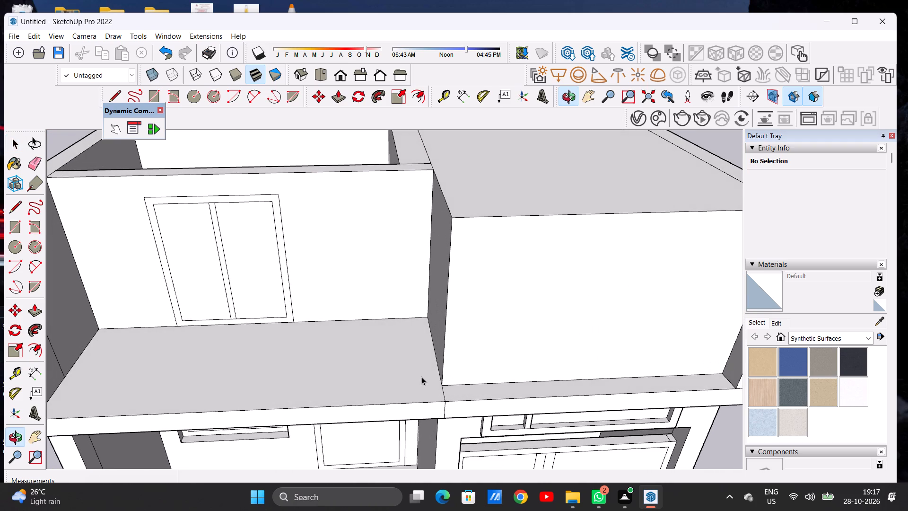
scroll(433, 334, "down", 4)
middle_click_drag(408, 334, 402, 365)
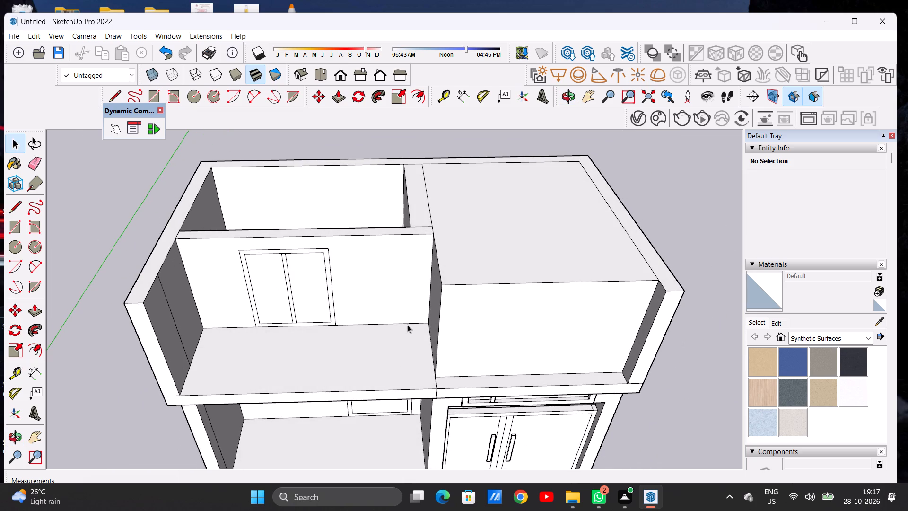
scroll(407, 325, "down", 6)
middle_click_drag(423, 344, 446, 326)
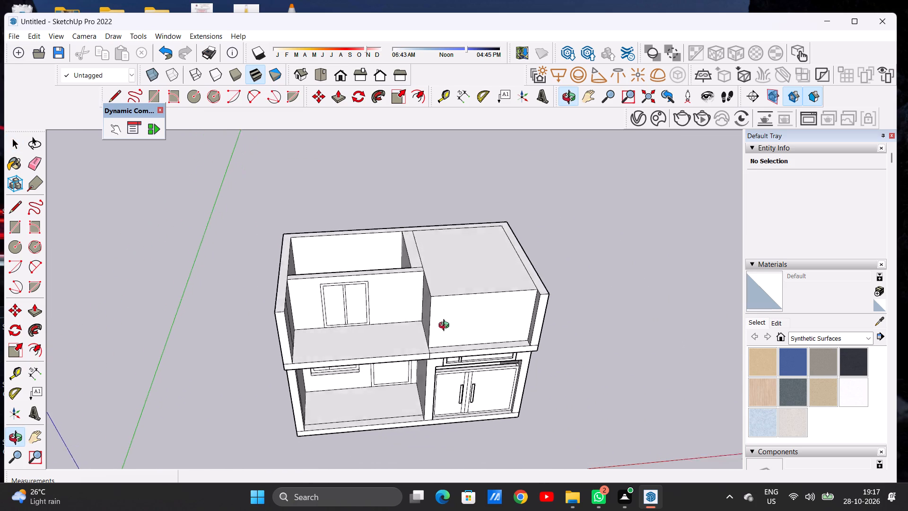
middle_click_drag(446, 326, 453, 320)
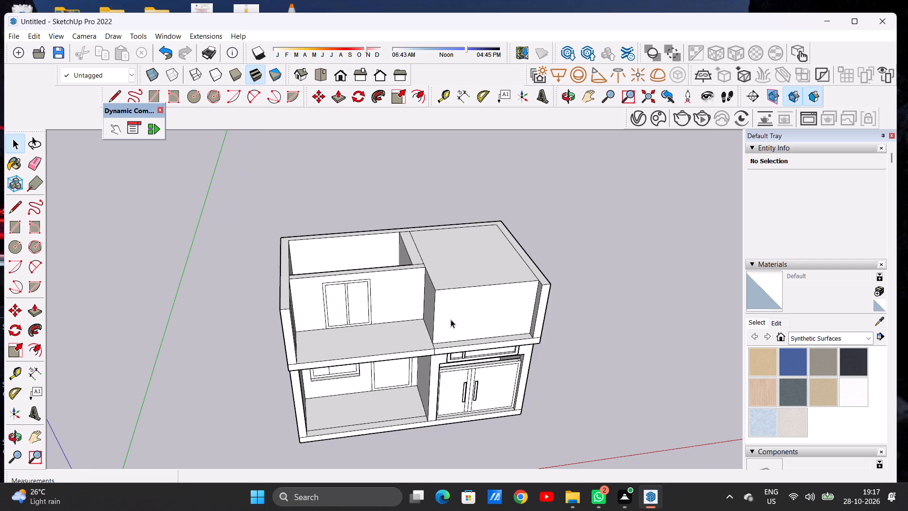
scroll(402, 348, "up", 5)
middle_click_drag(385, 351, 359, 366)
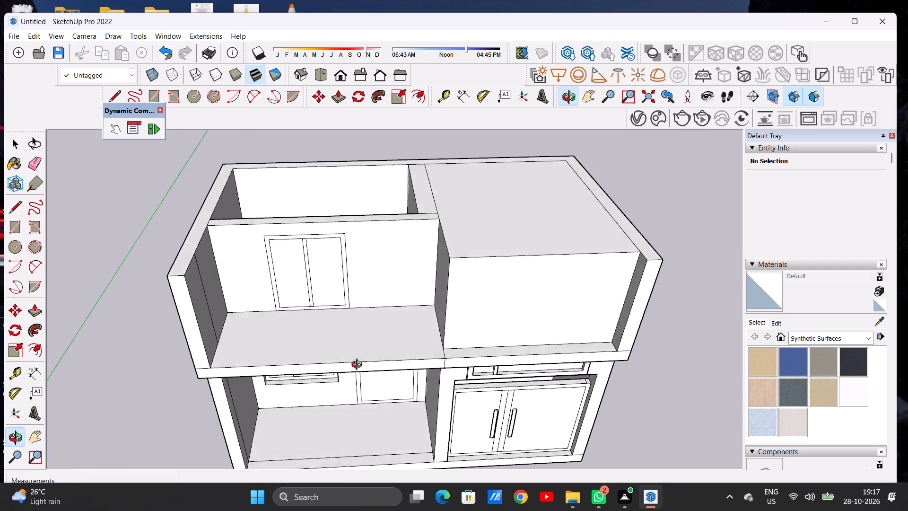
middle_click_drag(359, 366, 362, 387)
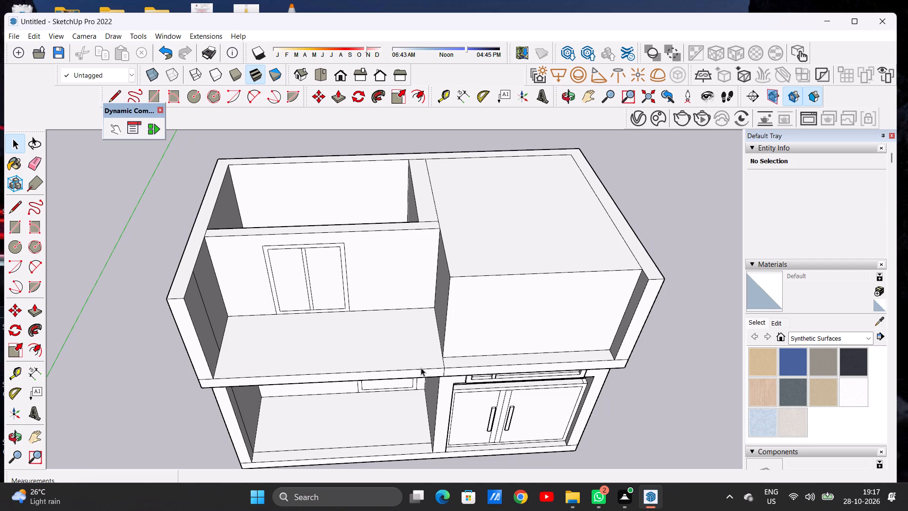
scroll(421, 368, "up", 6)
middle_click_drag(448, 344, 471, 362)
scroll(471, 362, "down", 5)
middle_click_drag(471, 362, 446, 365)
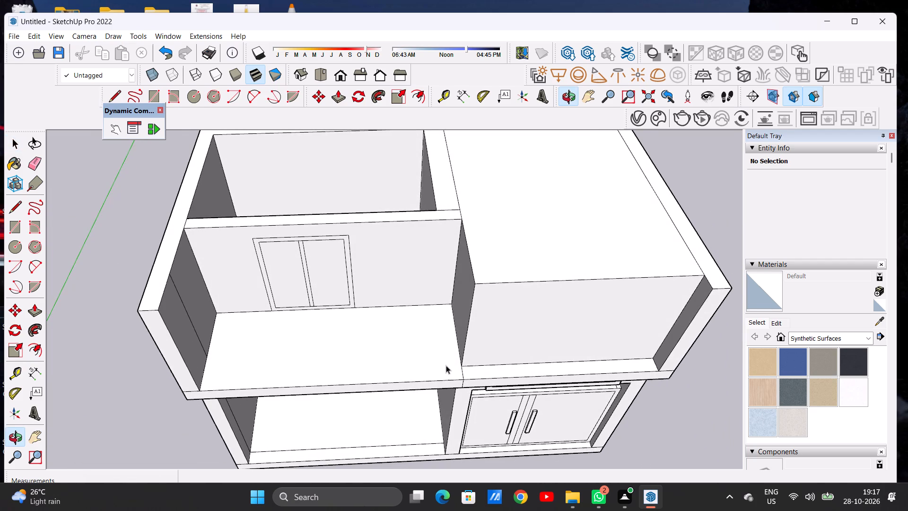
Push/Pull the raised block's front face 9 3/4" toward the slab's front edge.
key("p")
scroll(463, 363, "up", 6)
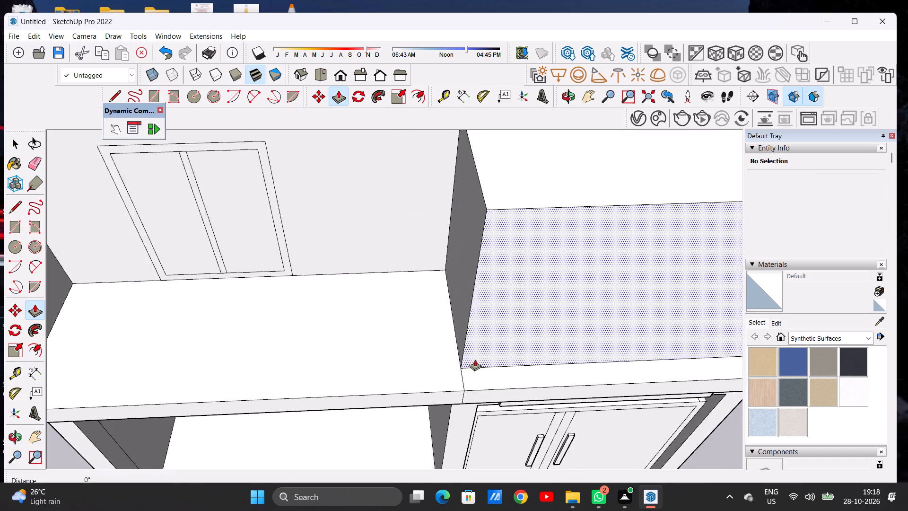
scroll(475, 359, "up", 3)
left_click(477, 357)
left_click(476, 373)
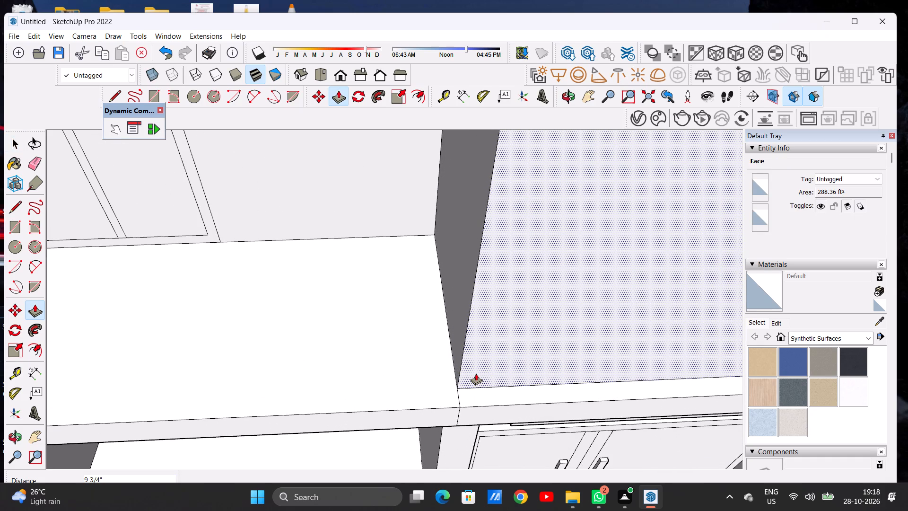
key("space")
Draw a line about 28' 4 1/4" long across the open upper floor, from the raised block's front bottom corner to the opposite side wall.
scroll(484, 366, "down", 9)
key("l")
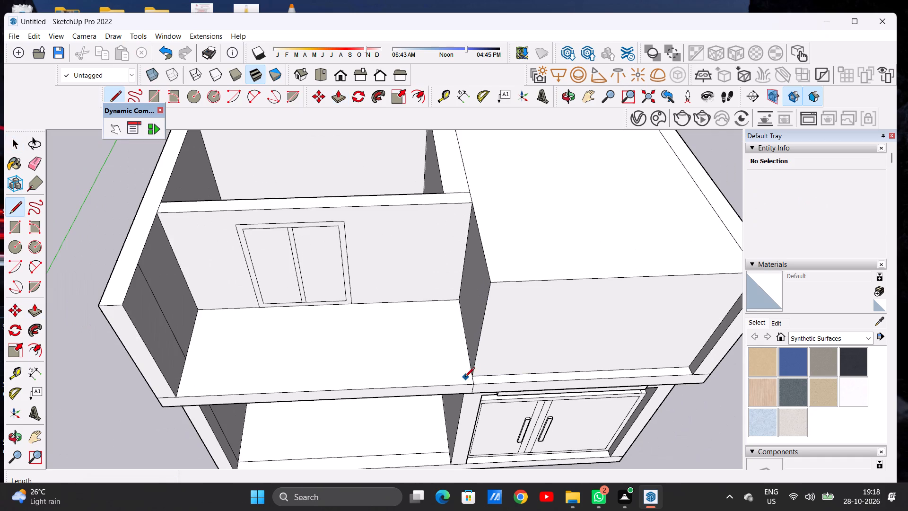
scroll(465, 378, "up", 5)
left_click(474, 371)
scroll(461, 371, "down", 6)
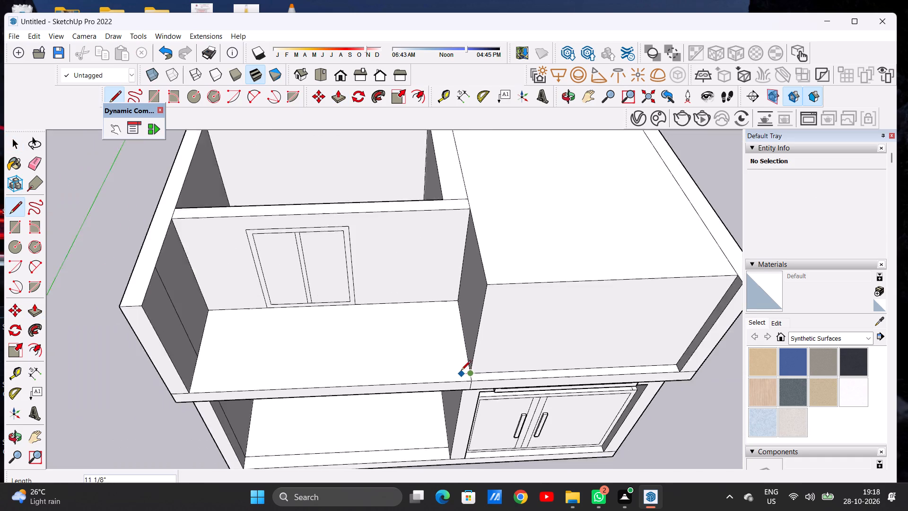
scroll(461, 371, "down", 4)
scroll(318, 378, "up", 12)
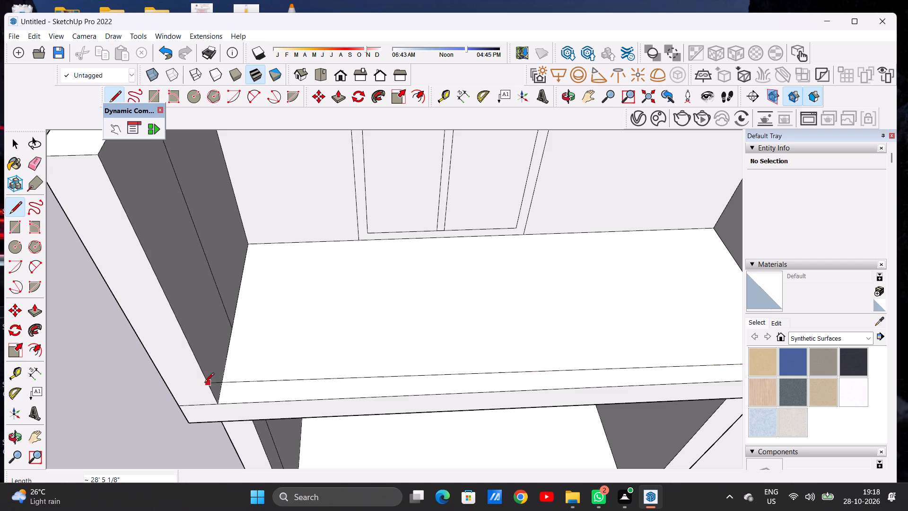
left_click(224, 386)
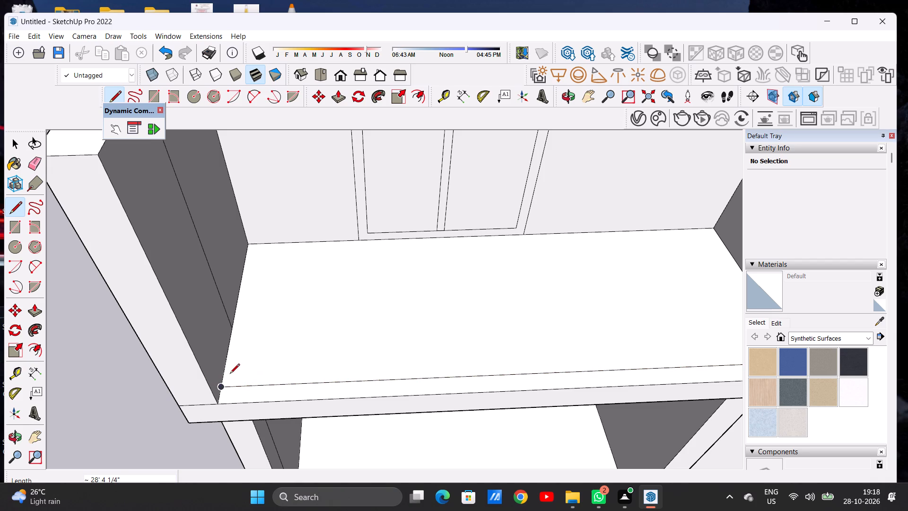
Draw a second line about 28' 4 1/4" long across the open upper floor, parallel to and just behind the existing front line.
scroll(224, 374, "up", 5)
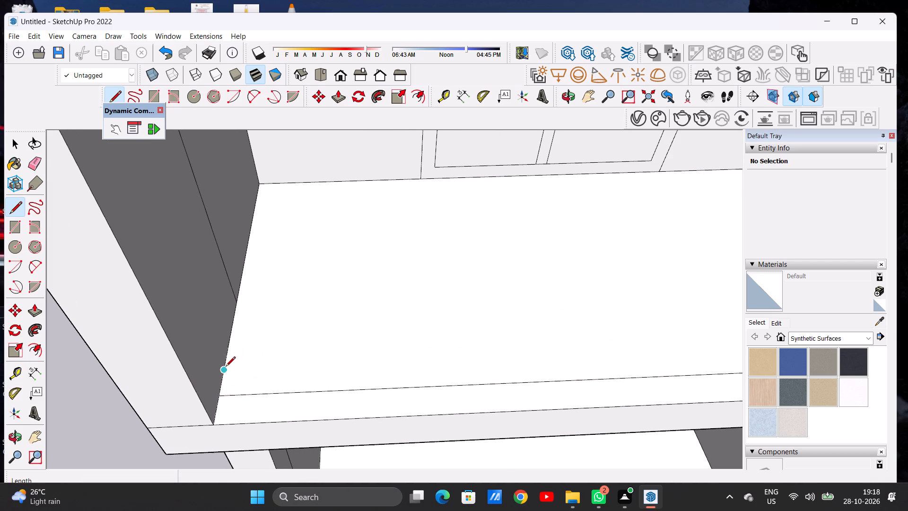
left_click(225, 367)
scroll(321, 368, "down", 15)
scroll(309, 366, "up", 1)
scroll(309, 366, "down", 1)
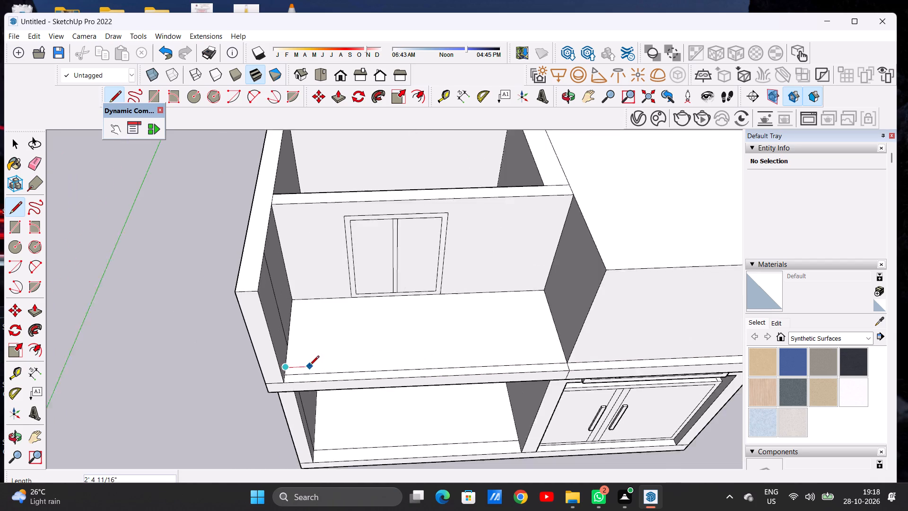
scroll(528, 360, "up", 7)
scroll(538, 357, "down", 1)
scroll(539, 357, "up", 3)
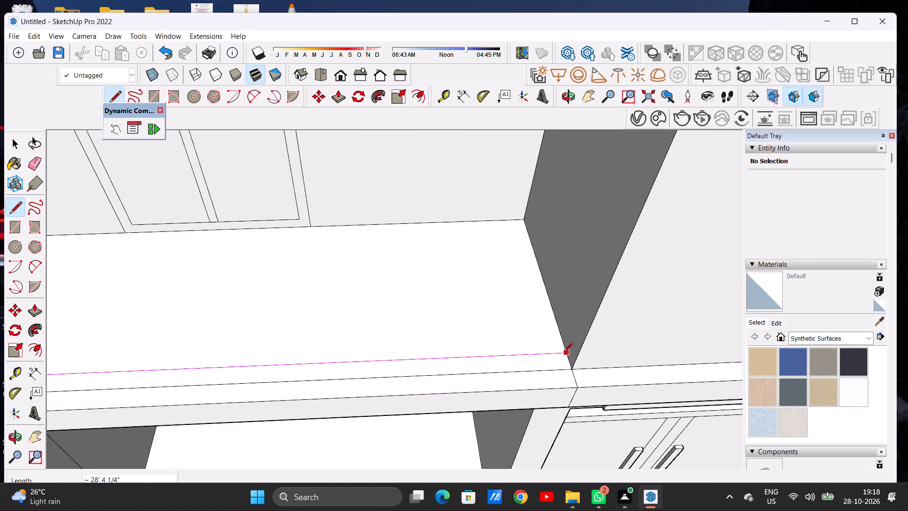
left_click(562, 348)
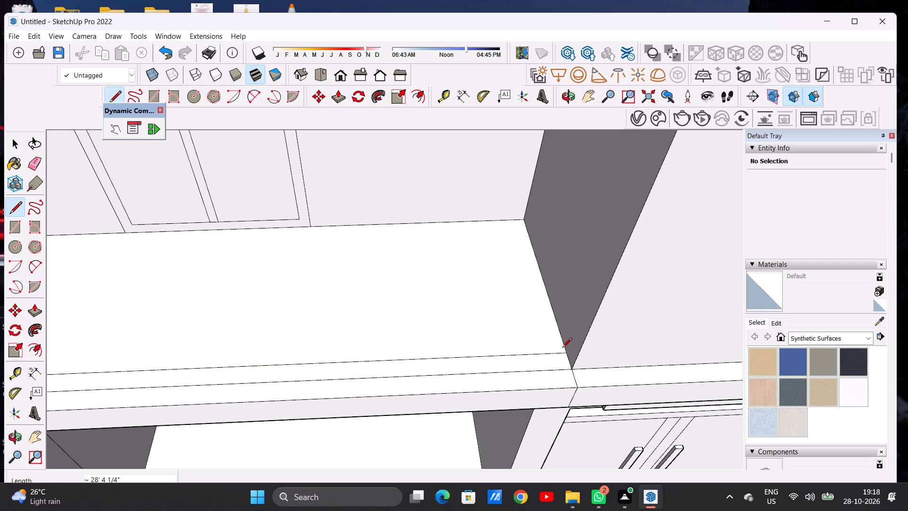
key("space")
Push/Pull the narrow floor strip between the two parallel lines up about 4' to form a front parapet wall.
scroll(538, 385, "down", 12)
middle_click_drag(366, 374, 359, 339)
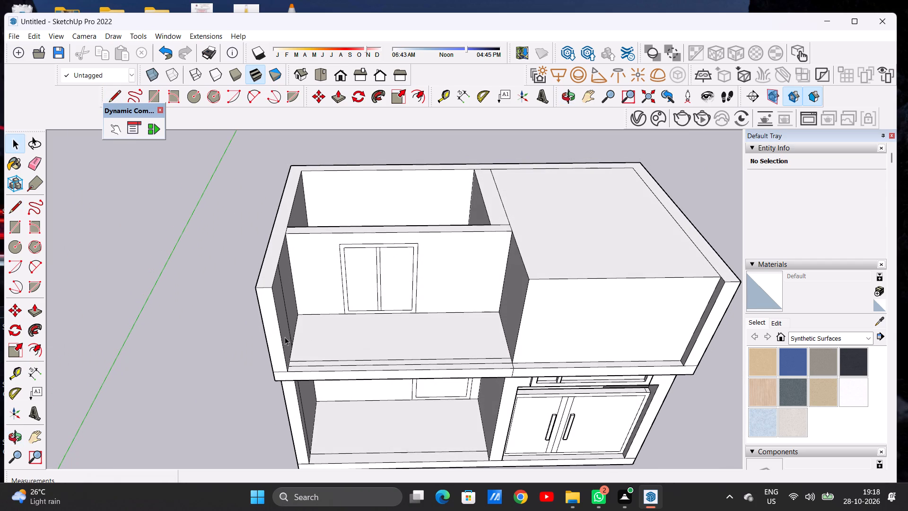
scroll(284, 340, "down", 3)
scroll(410, 356, "up", 9)
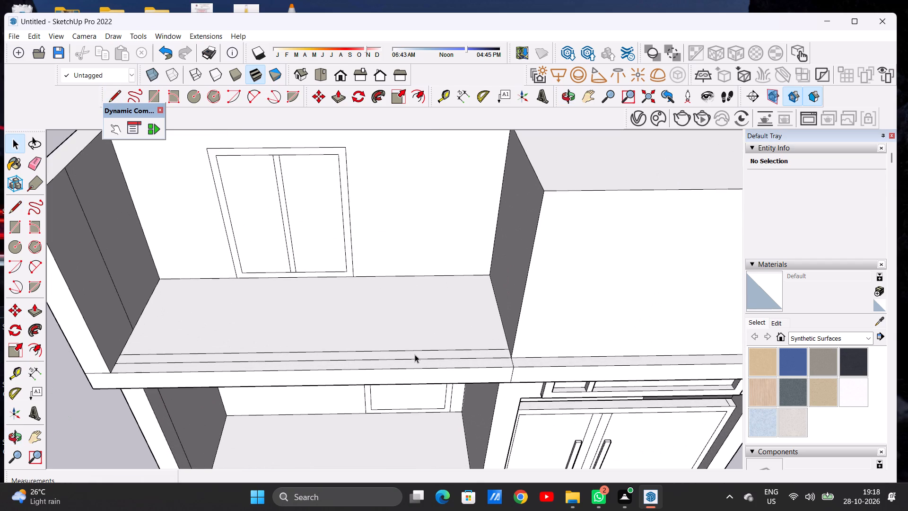
key("p")
scroll(492, 351, "up", 4)
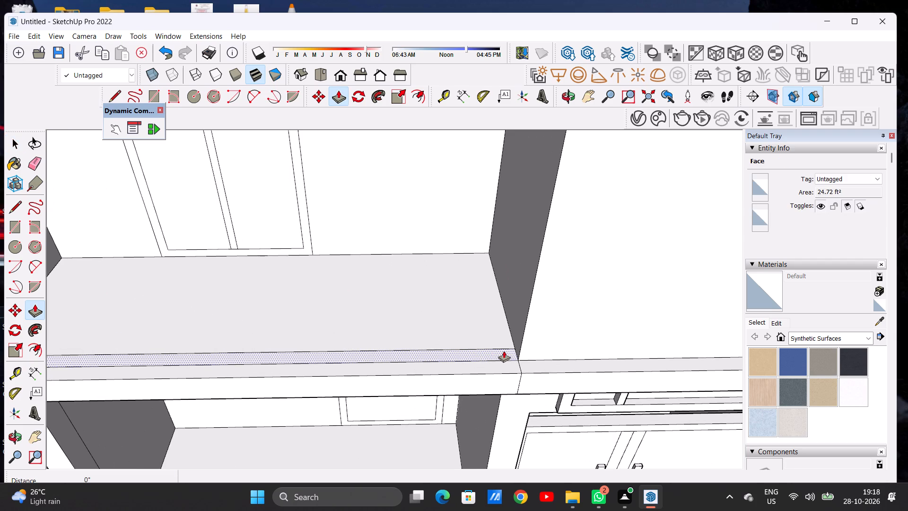
left_click(509, 351)
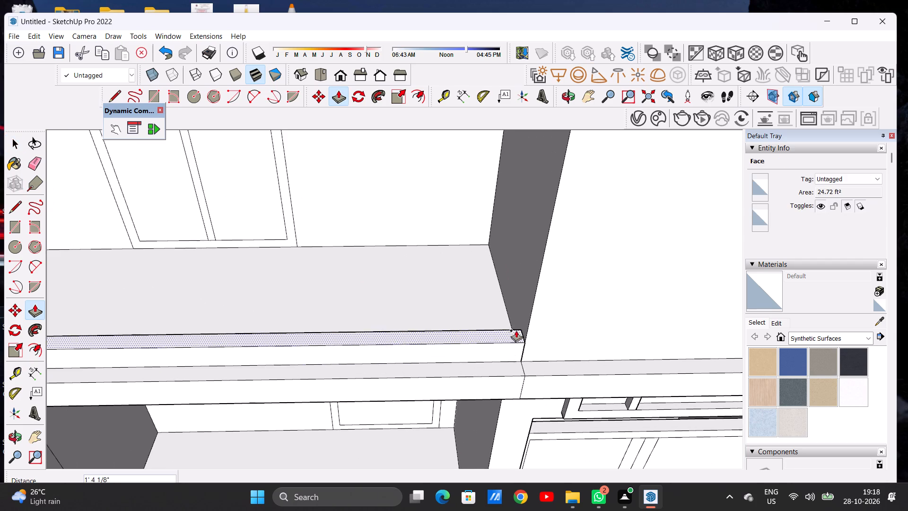
scroll(515, 343, "down", 4)
middle_click_drag(516, 333, 517, 305)
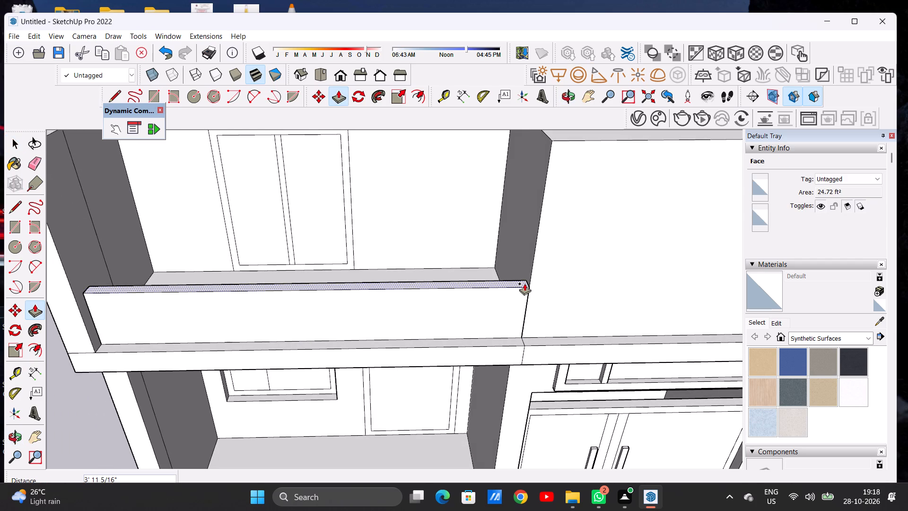
left_click(524, 280)
key("space")
scroll(348, 341, "down", 3)
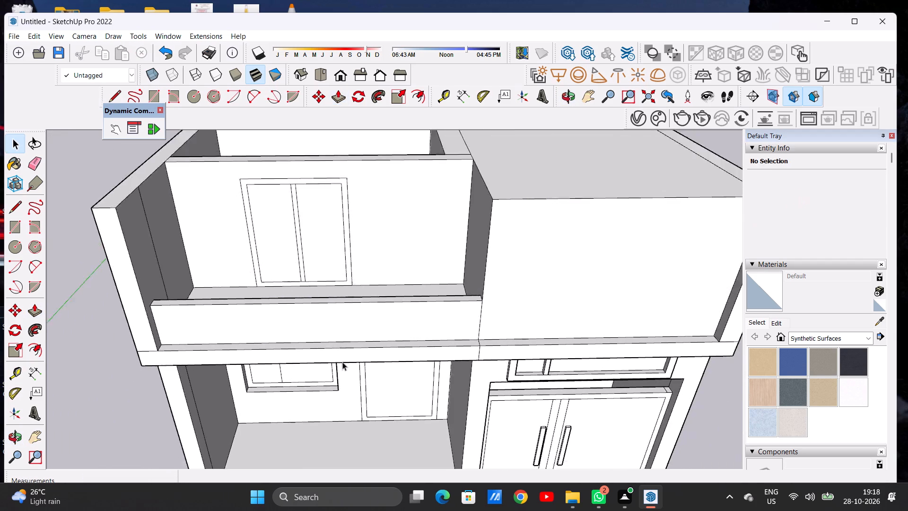
Draw a circle of about 2 11/16" radius on the side wall, just above the end of the parapet's top face.
scroll(342, 362, "down", 3)
middle_click_drag(367, 366, 382, 296)
scroll(343, 327, "down", 4)
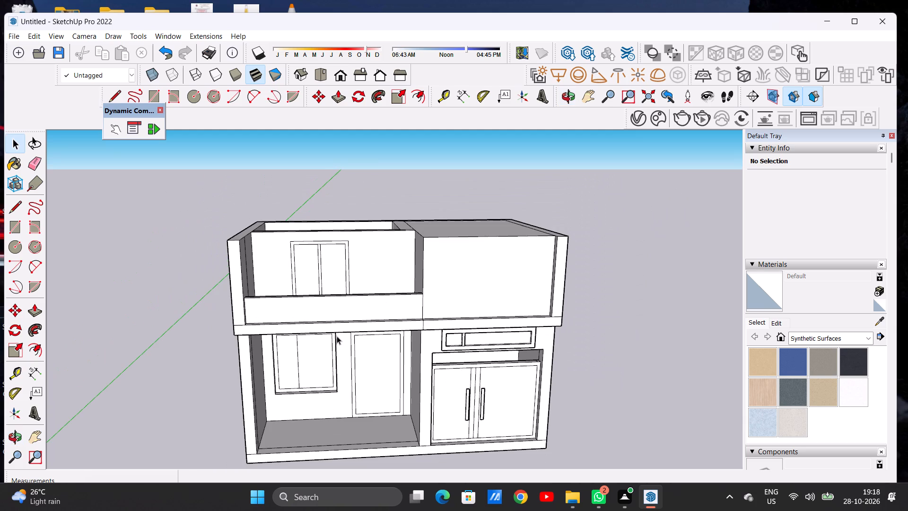
scroll(255, 300, "up", 7)
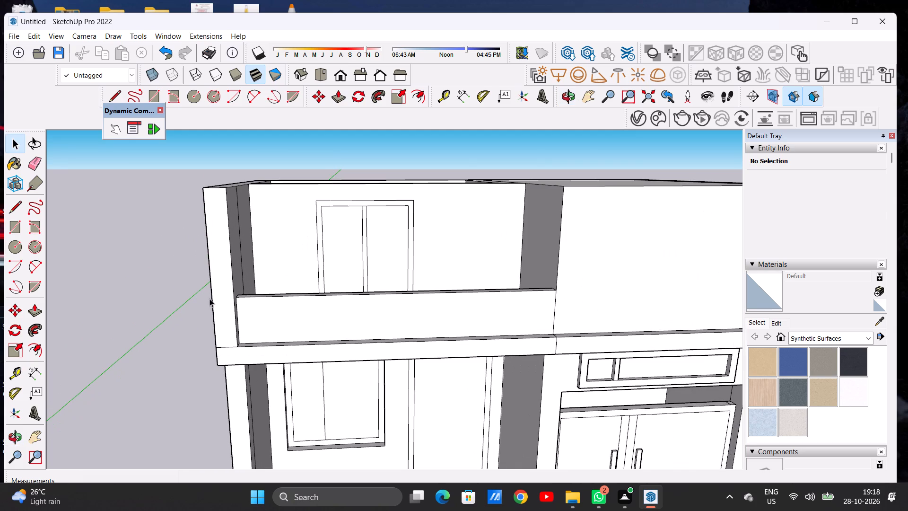
scroll(210, 299, "down", 4)
middle_click_drag(240, 278, 147, 313)
scroll(251, 268, "up", 4)
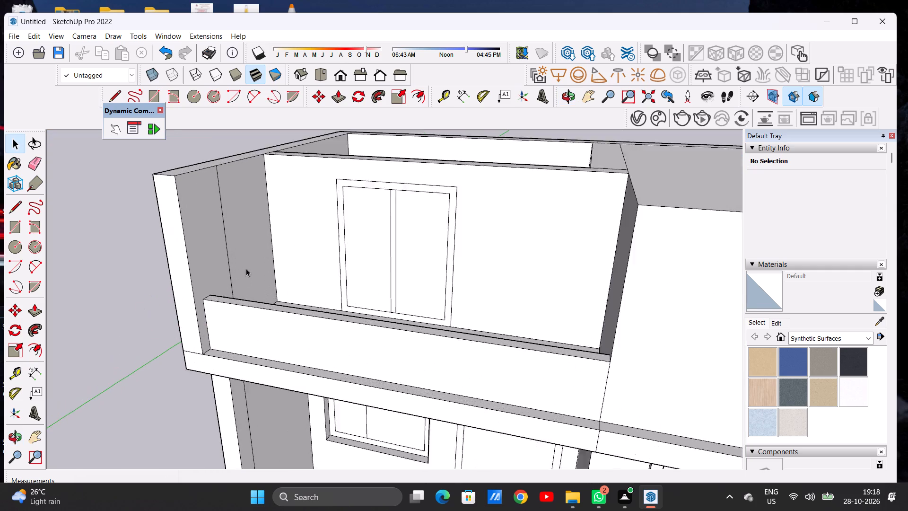
scroll(246, 268, "up", 11)
middle_click_drag(223, 296, 149, 294)
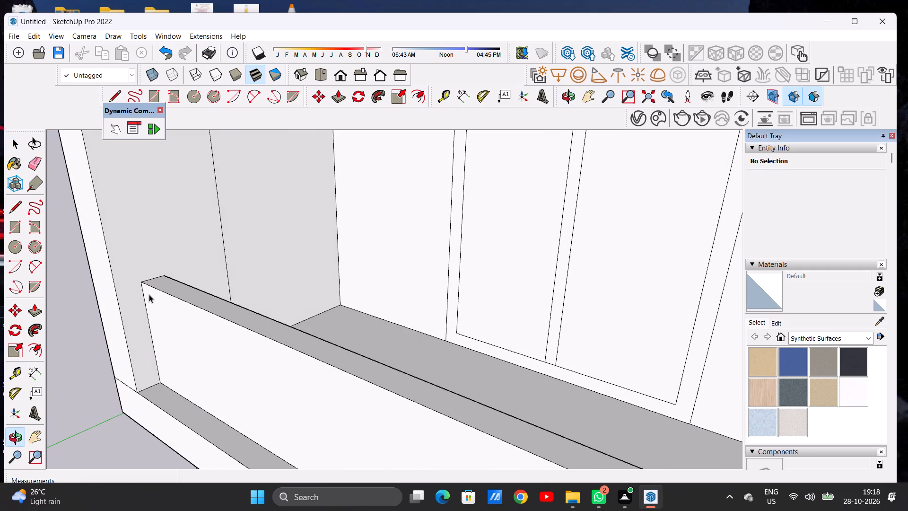
key("c")
scroll(164, 271, "up", 6)
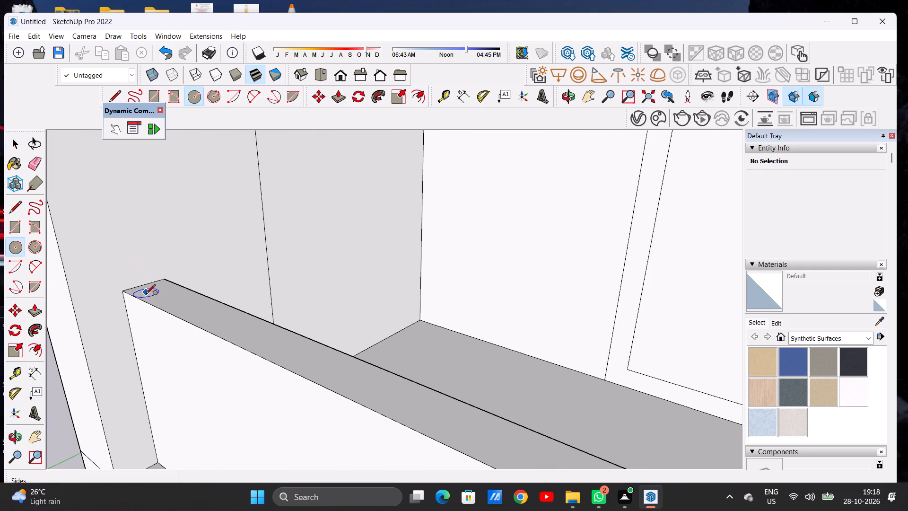
left_click(140, 264)
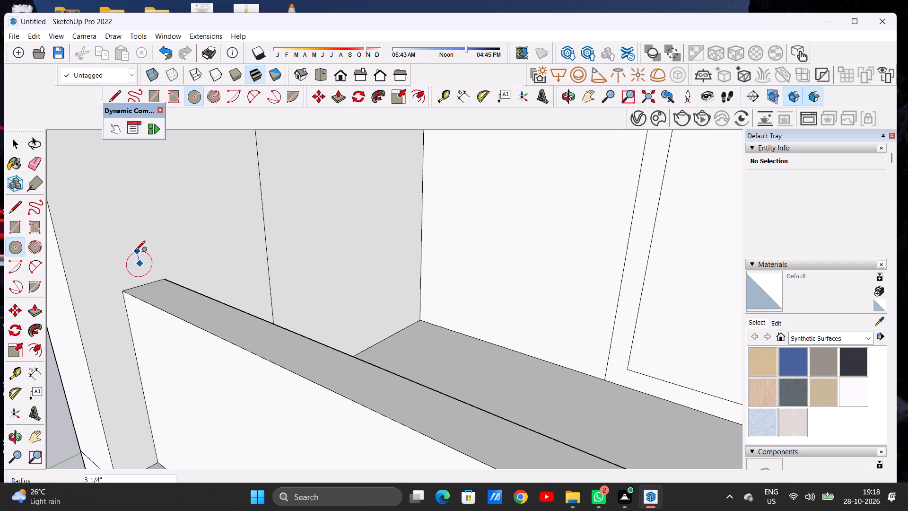
left_click(135, 254)
key("space")
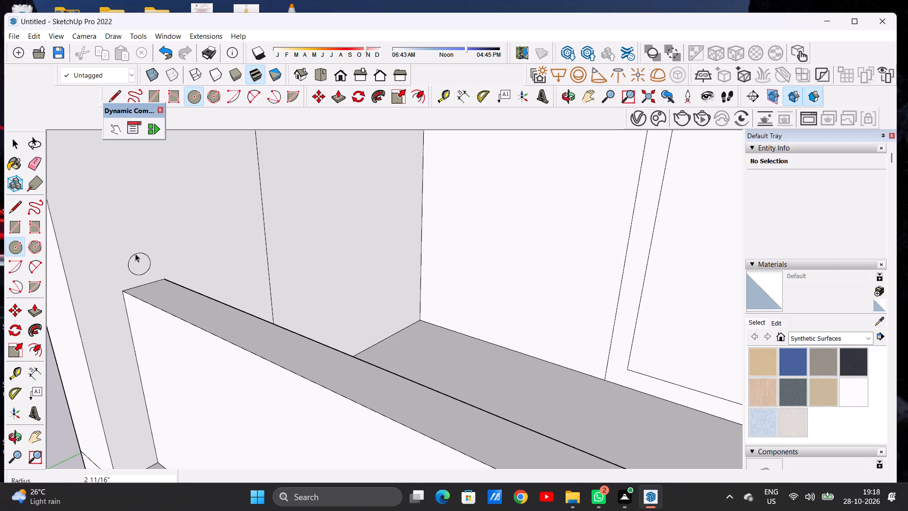
Push/Pull the circle about 28' 4 1/4" along the parapet top to the raised block's side, forming a round handrail.
type("P")
left_click(139, 260)
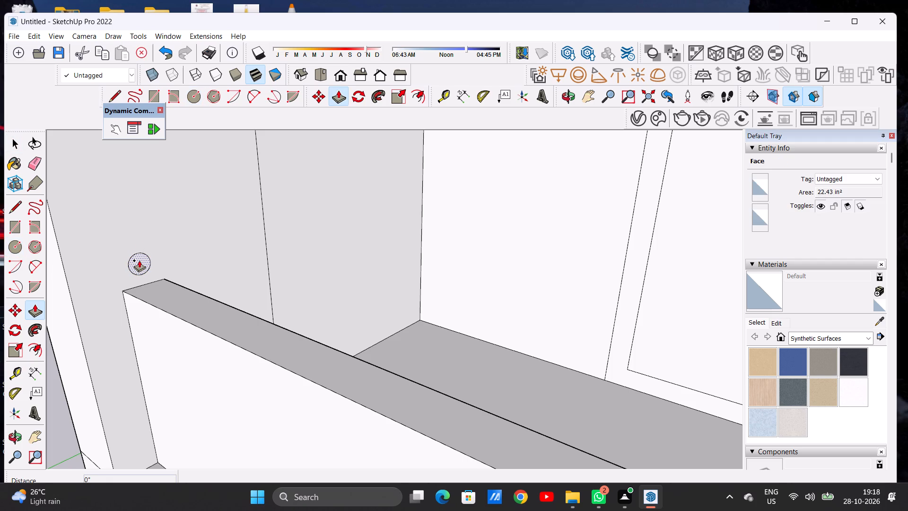
scroll(220, 288, "down", 18)
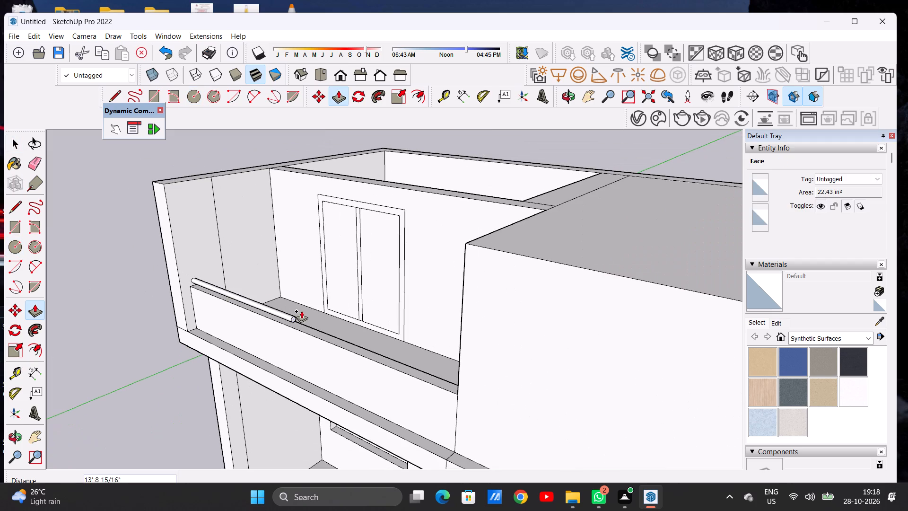
middle_click_drag(303, 311, 440, 289)
scroll(343, 282, "down", 5)
scroll(487, 297, "up", 8)
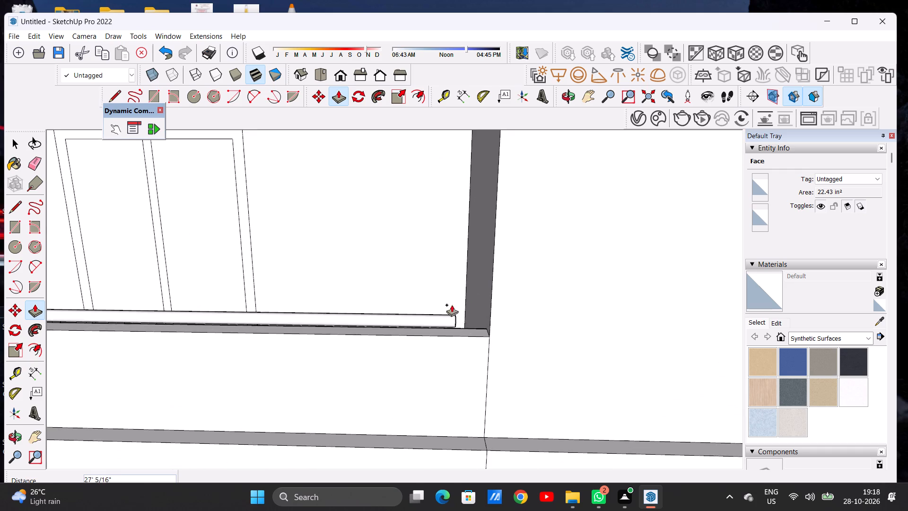
scroll(452, 305, "up", 3)
middle_click_drag(454, 314, 516, 302)
scroll(512, 298, "up", 5)
left_click(509, 287)
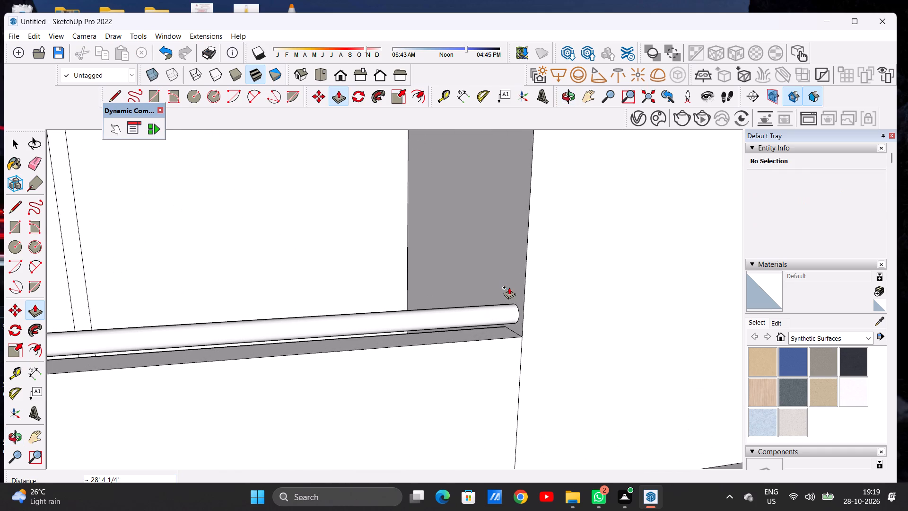
key("space")
Examine the whole two-level model in the standard front view and from slightly above, including the parapet and handrail.
scroll(454, 318, "down", 20)
middle_click_drag(372, 323, 342, 308)
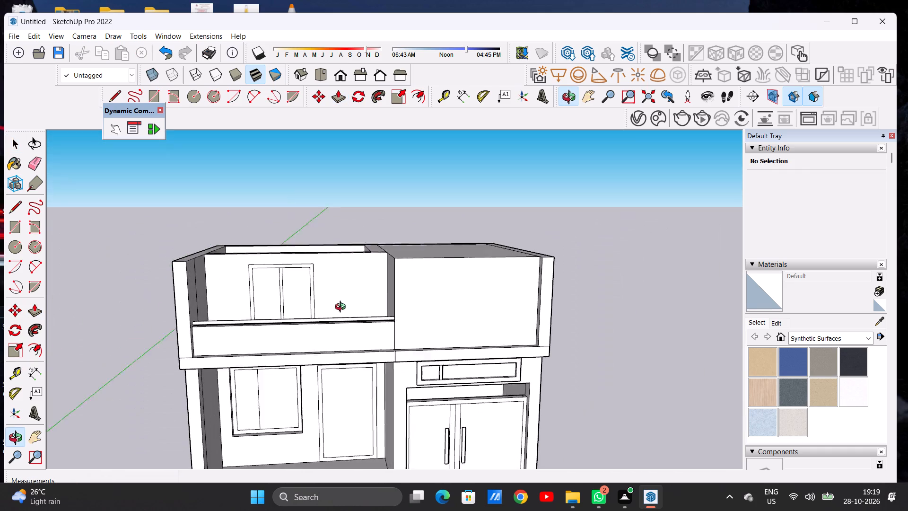
middle_click_drag(342, 308, 338, 298)
scroll(282, 329, "down", 9)
scroll(351, 315, "up", 7)
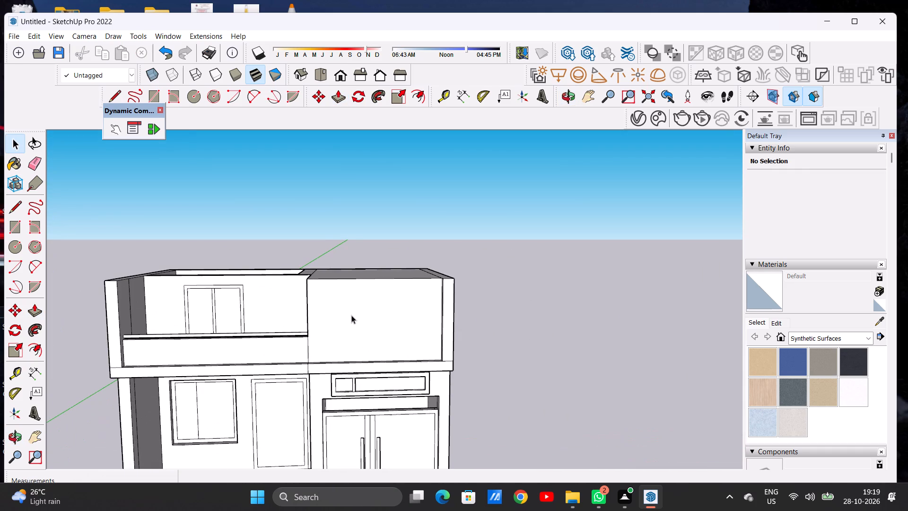
left_click(336, 74)
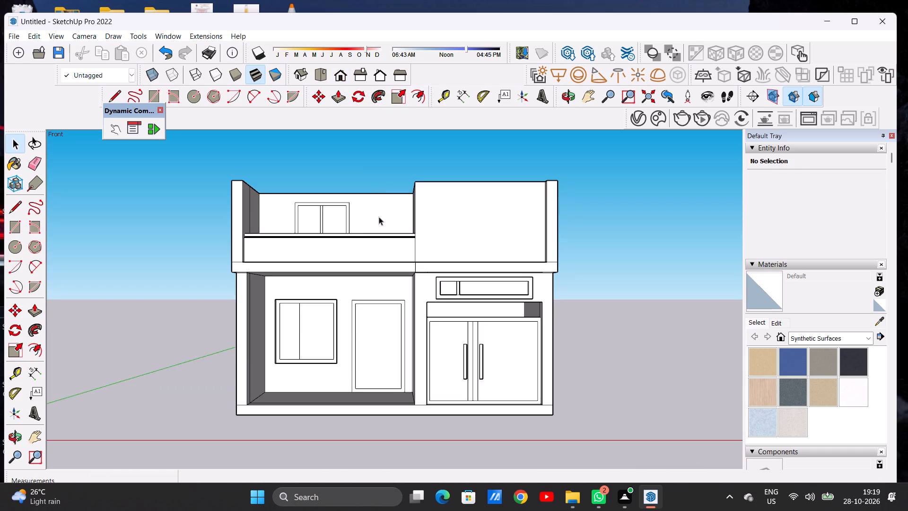
scroll(325, 275, "down", 5)
scroll(404, 228, "up", 6)
middle_click_drag(397, 234, 396, 266)
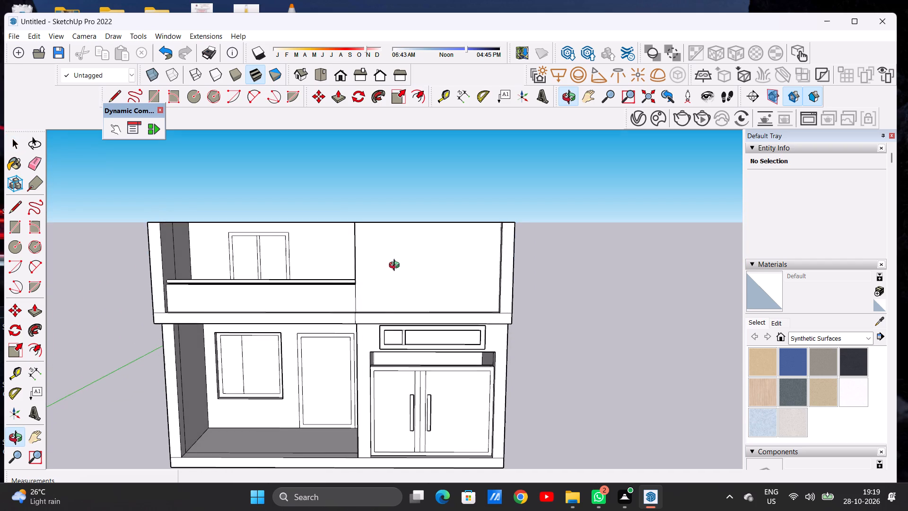
middle_click_drag(396, 266, 395, 255)
scroll(411, 241, "up", 1)
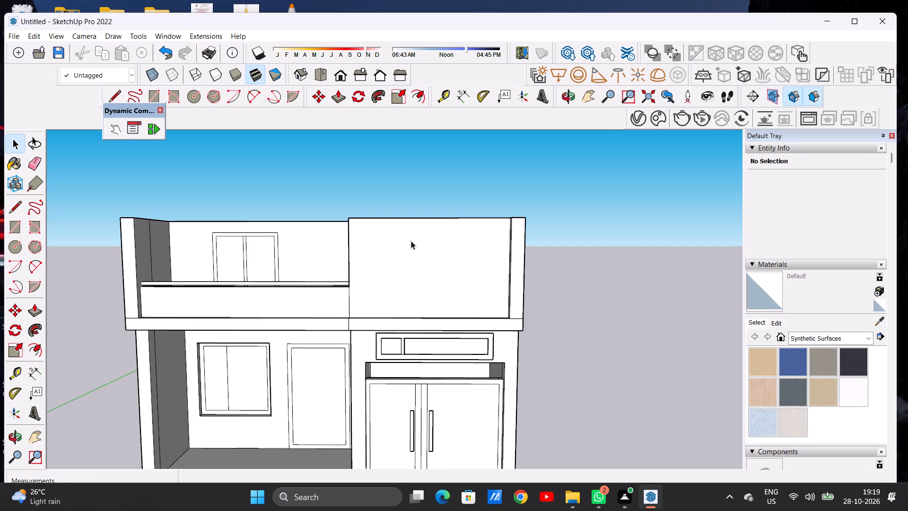
scroll(403, 237, "down", 4)
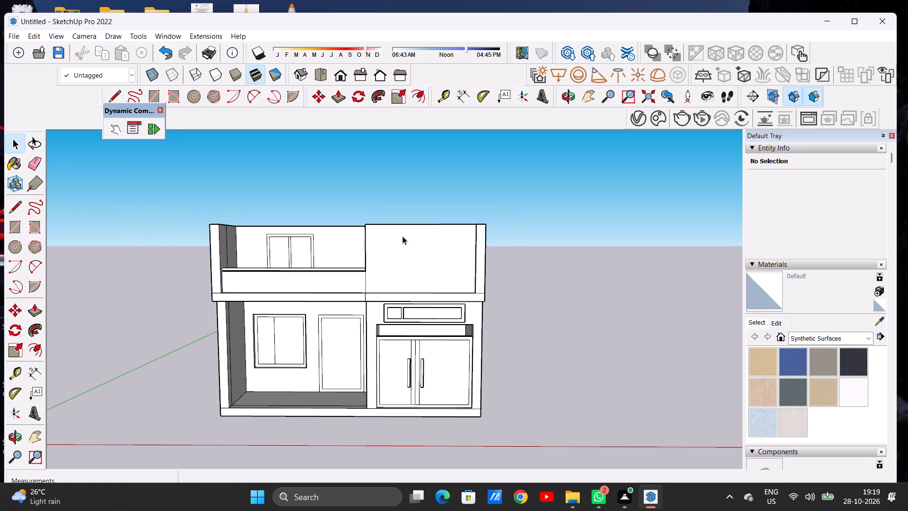
Draw a vertical line about 13' 4 9/16" long near the middle of the raised block's front face, from top edge to slab.
scroll(365, 247, "down", 1)
middle_click_drag(398, 230, 392, 299)
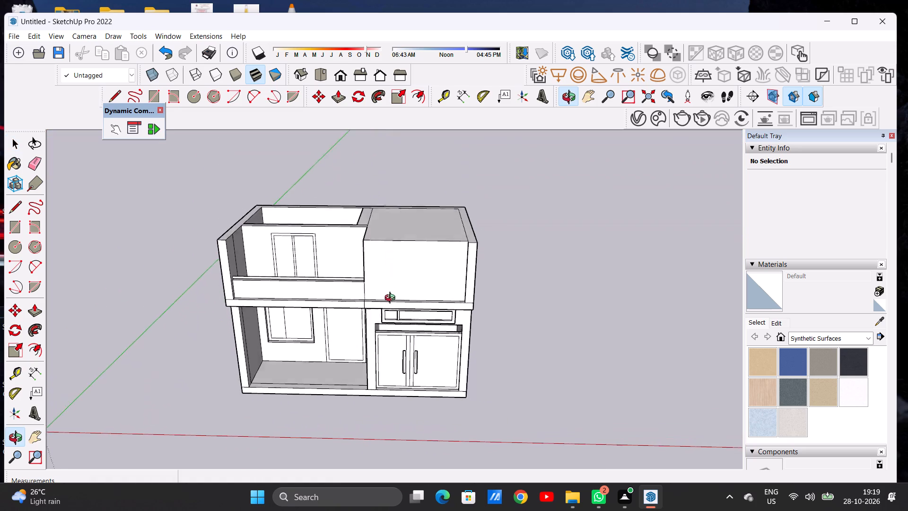
middle_click_drag(392, 299, 387, 299)
scroll(400, 238, "up", 3)
key("l")
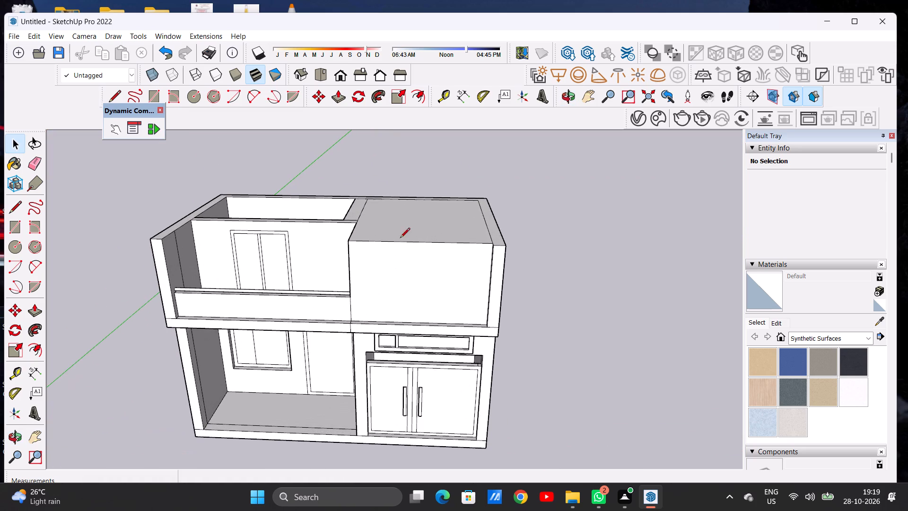
middle_click_drag(405, 271, 420, 217)
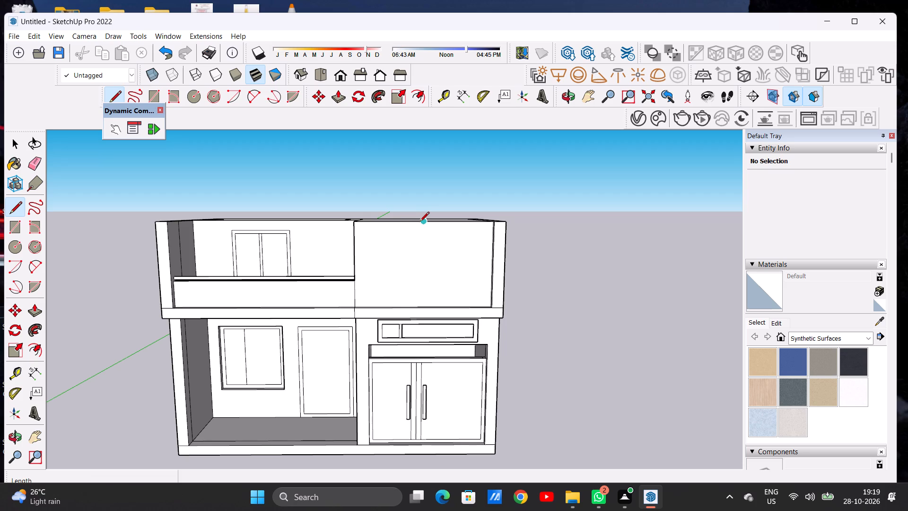
scroll(422, 232, "up", 6)
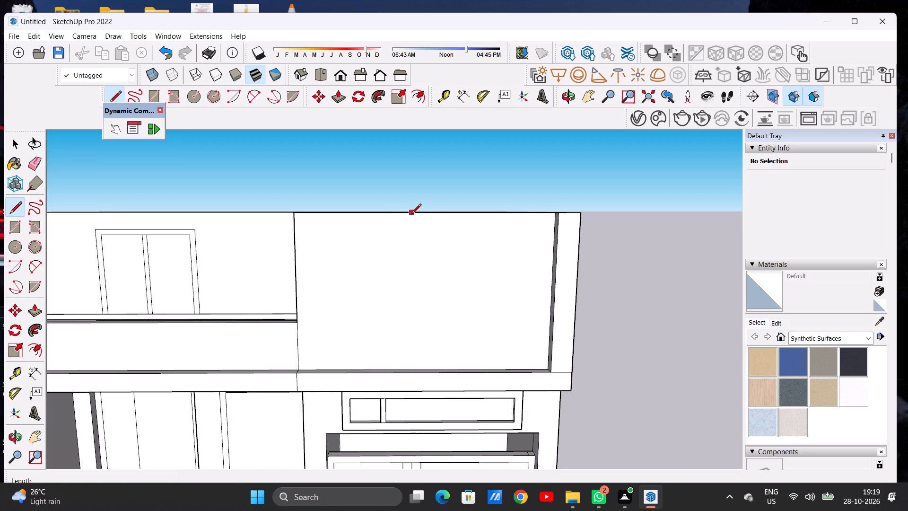
left_click(411, 214)
middle_click_drag(417, 343, 410, 356)
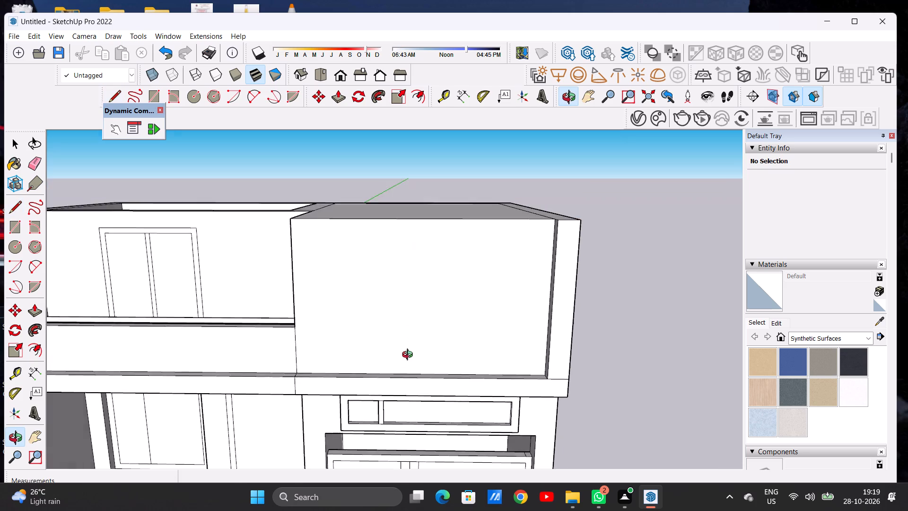
middle_click_drag(410, 356, 416, 396)
scroll(416, 388, "up", 5)
left_click(407, 379)
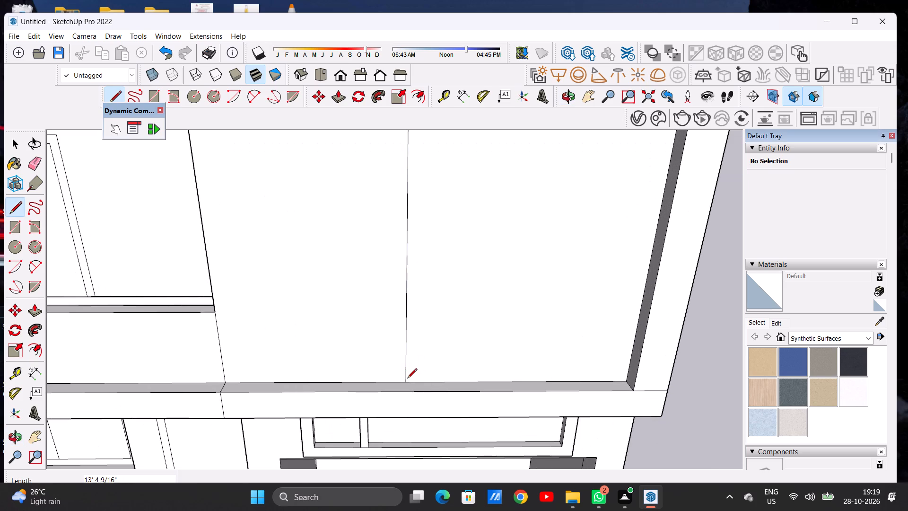
key("space")
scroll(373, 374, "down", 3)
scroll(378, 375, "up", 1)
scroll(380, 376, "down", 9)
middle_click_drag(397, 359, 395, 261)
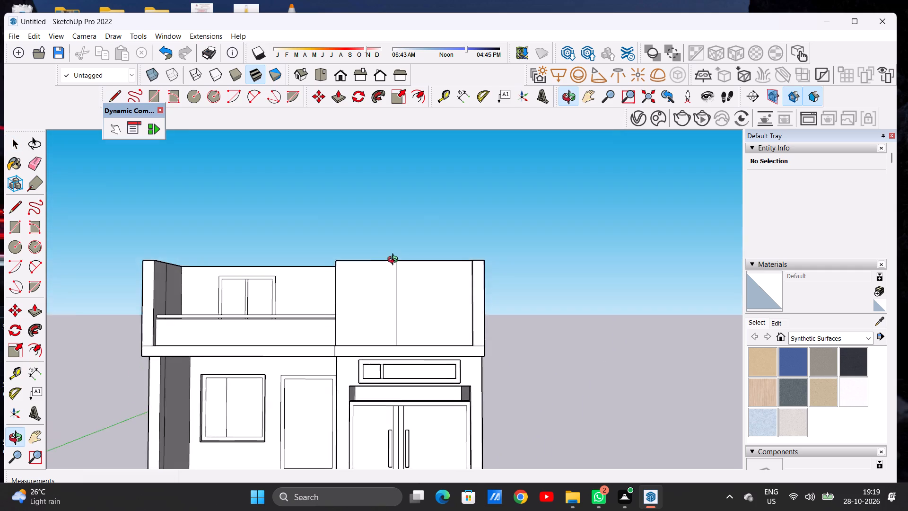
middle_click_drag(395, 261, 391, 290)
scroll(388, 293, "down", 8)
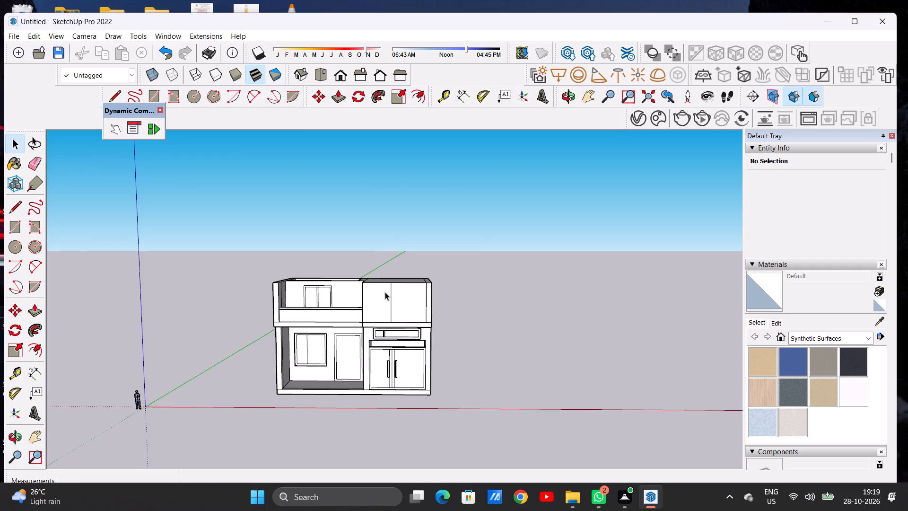
Examine the two-level model from the front and slightly above, including the raised block's divided front face.
scroll(385, 292, "down", 5)
scroll(396, 295, "up", 14)
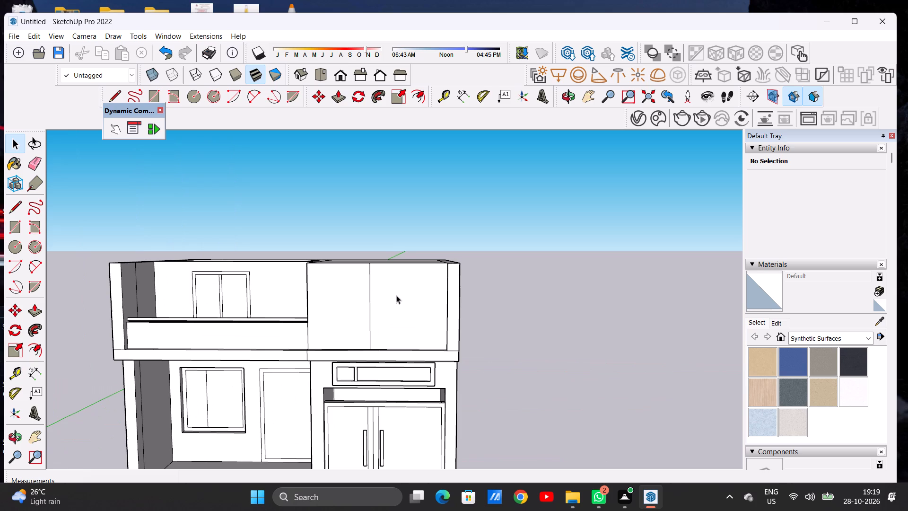
scroll(425, 295, "down", 5)
scroll(428, 298, "up", 5)
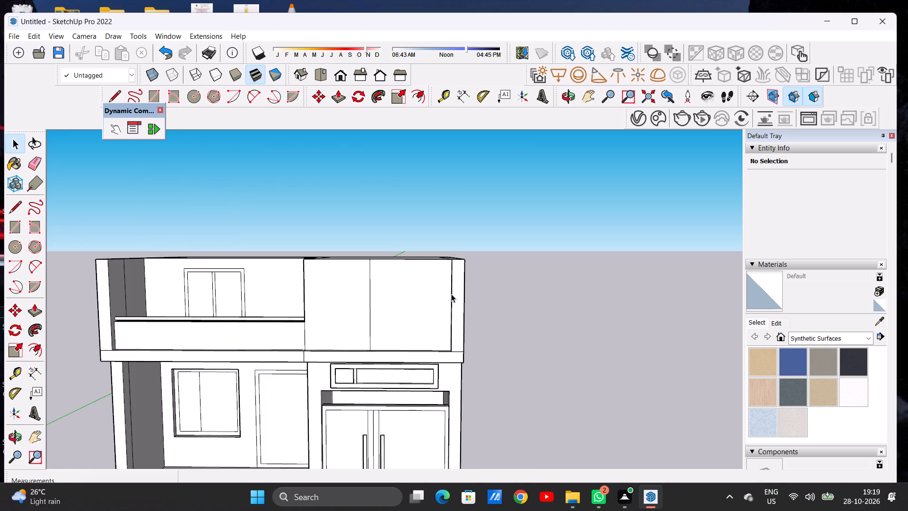
scroll(451, 294, "down", 3)
scroll(475, 296, "up", 1)
scroll(475, 296, "down", 4)
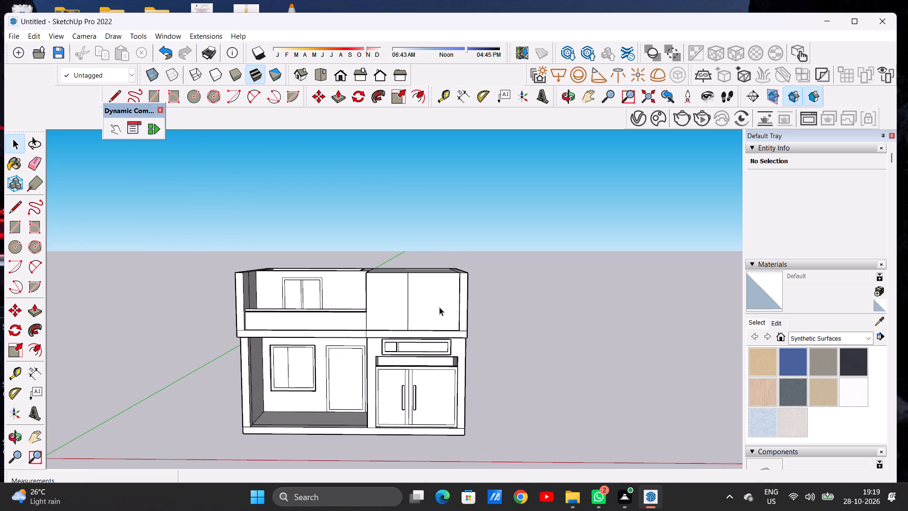
scroll(435, 307, "up", 6)
scroll(463, 301, "down", 1)
scroll(463, 301, "up", 1)
scroll(463, 301, "down", 4)
middle_click_drag(439, 304, 434, 294)
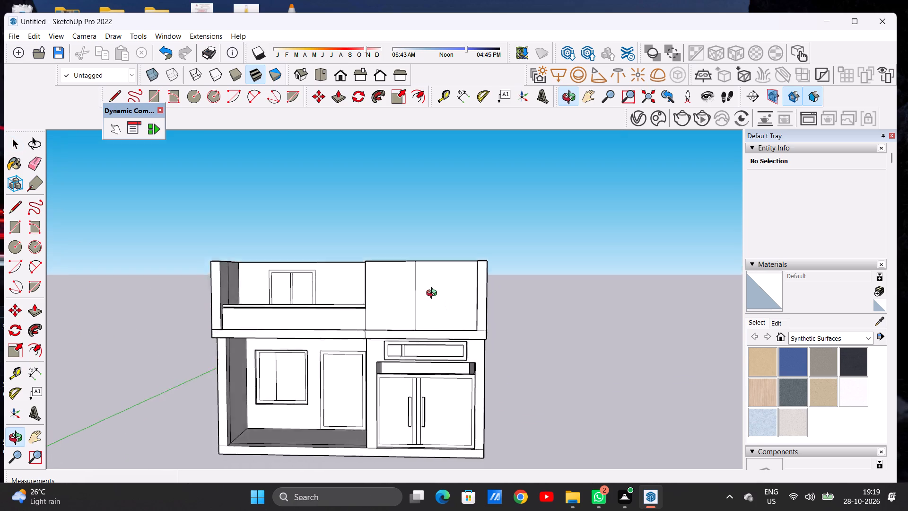
middle_click_drag(434, 294, 431, 308)
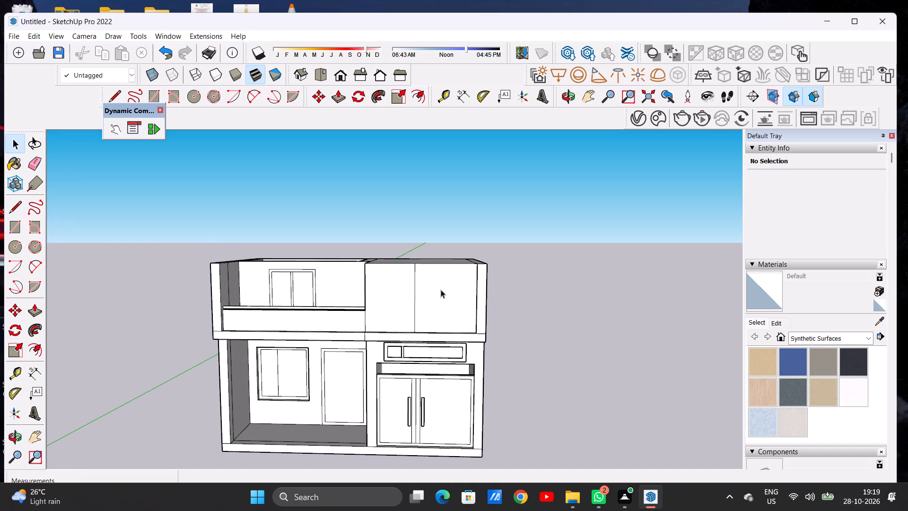
scroll(442, 285, "up", 4)
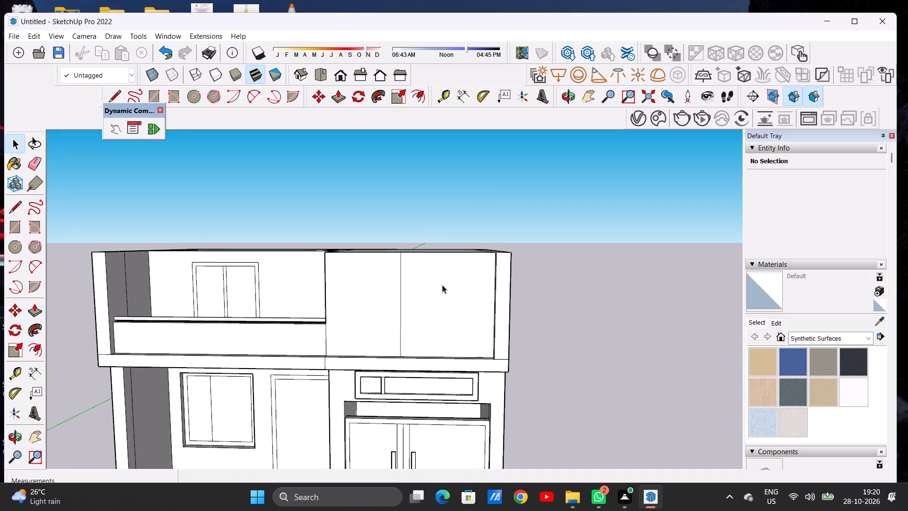
key("space")
scroll(440, 277, "down", 1)
scroll(440, 277, "up", 1)
scroll(440, 277, "down", 11)
middle_click_drag(409, 269, 409, 300)
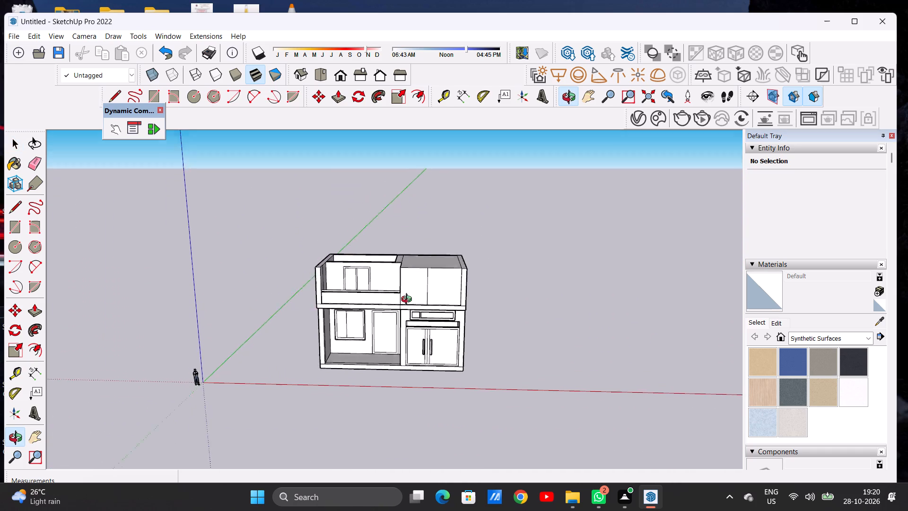
middle_click_drag(409, 300, 410, 256)
scroll(416, 278, "up", 6)
middle_click_drag(409, 235, 409, 257)
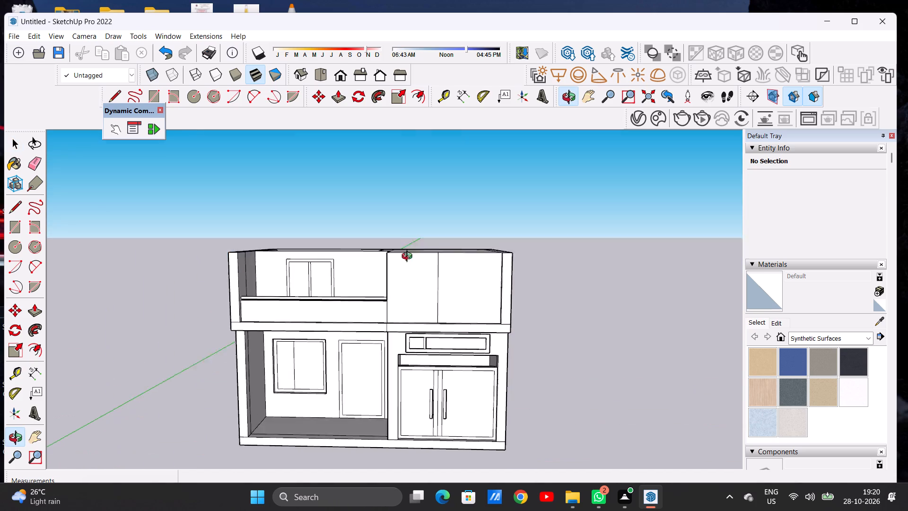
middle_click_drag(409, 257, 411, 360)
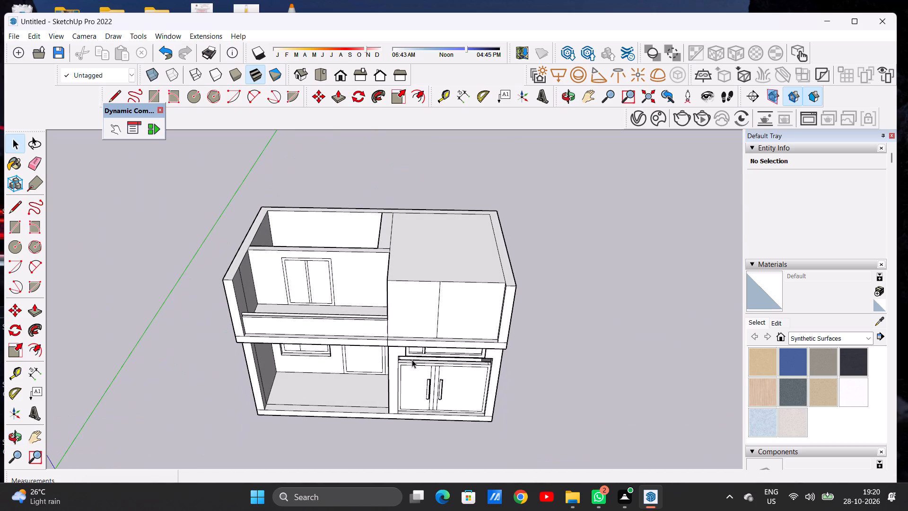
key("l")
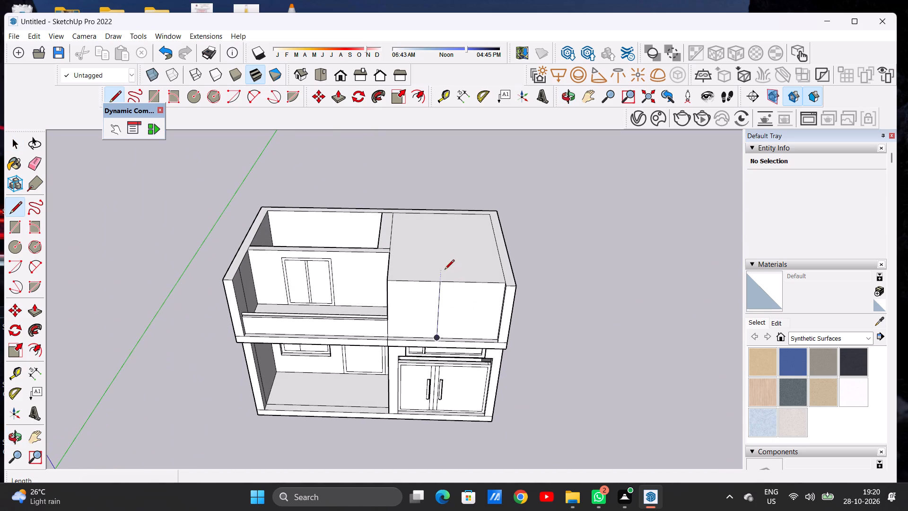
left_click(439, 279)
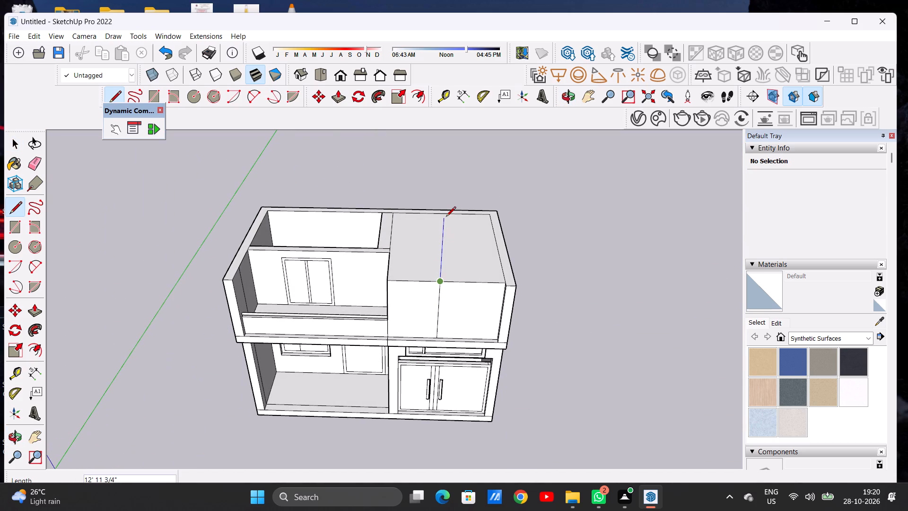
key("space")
Examine the whole model from the front, from above and from the corner, including the open upper compartments.
scroll(397, 300, "down", 8)
middle_click_drag(418, 301, 428, 205)
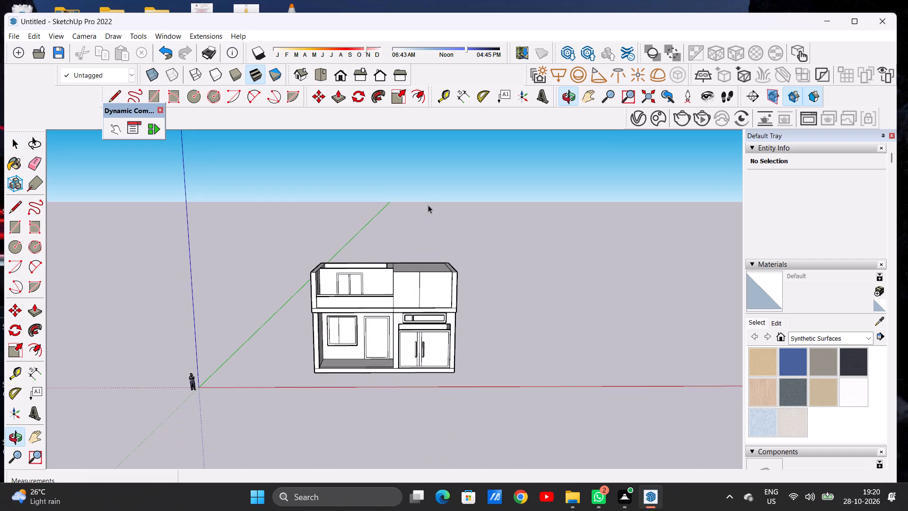
scroll(413, 294, "down", 5)
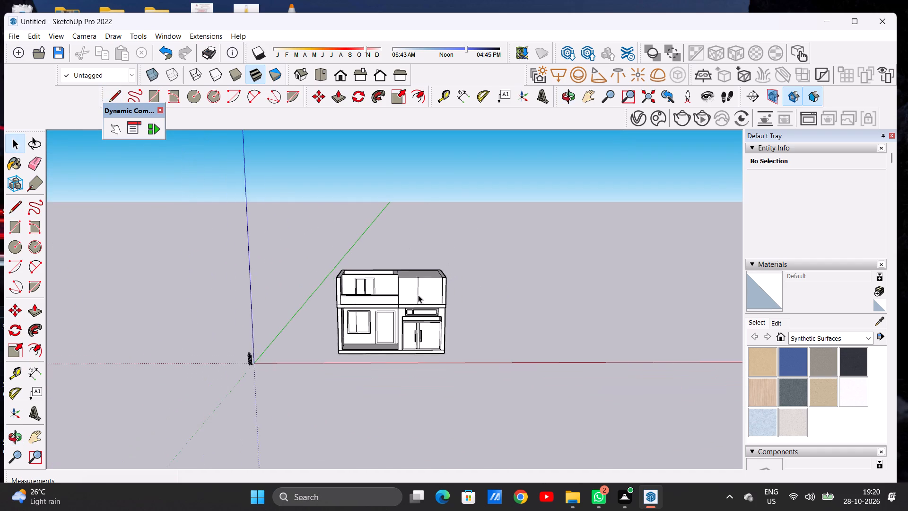
scroll(418, 295, "down", 6)
scroll(411, 286, "up", 4)
scroll(411, 286, "down", 1)
scroll(411, 286, "up", 4)
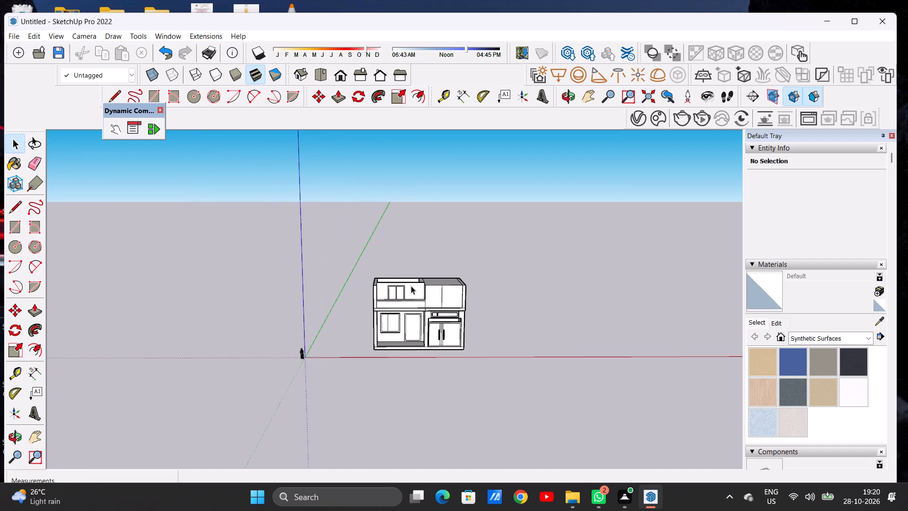
scroll(409, 286, "down", 4)
middle_click_drag(425, 290, 415, 278)
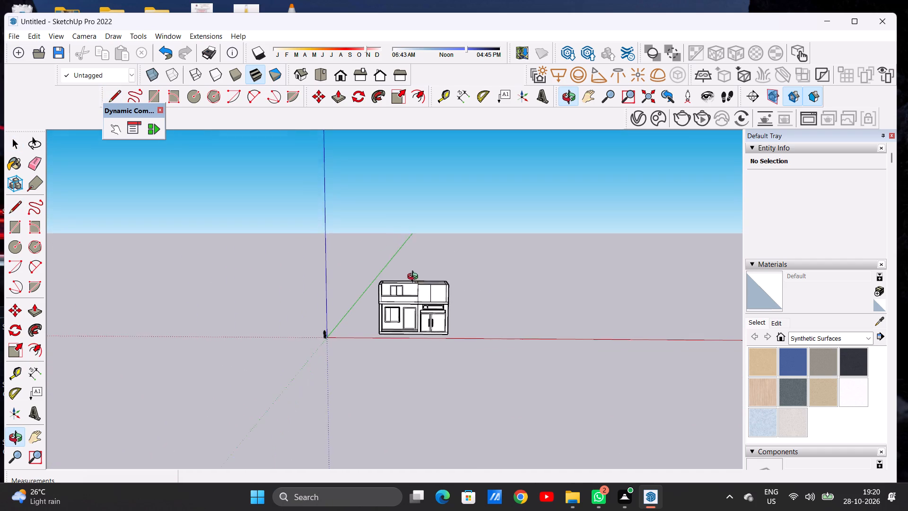
middle_click_drag(415, 278, 416, 283)
scroll(426, 288, "up", 12)
middle_click_drag(427, 294, 427, 259)
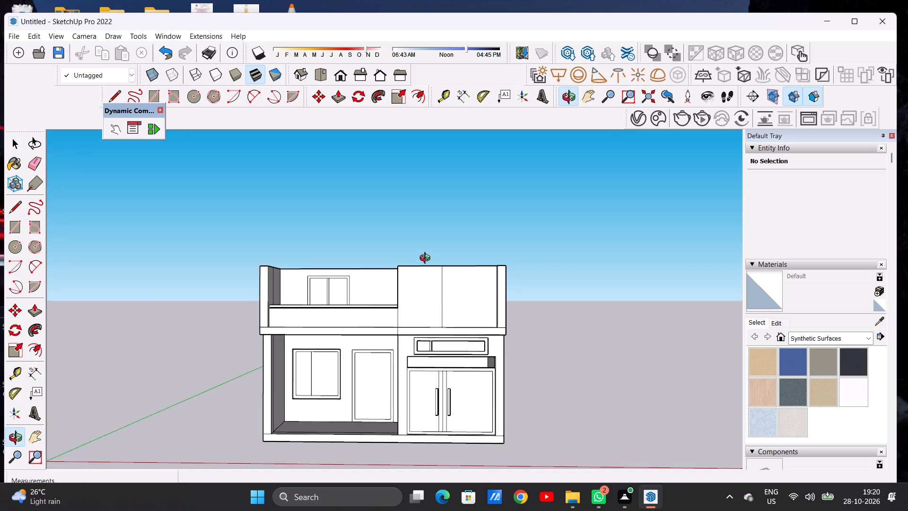
middle_click_drag(427, 259, 425, 329)
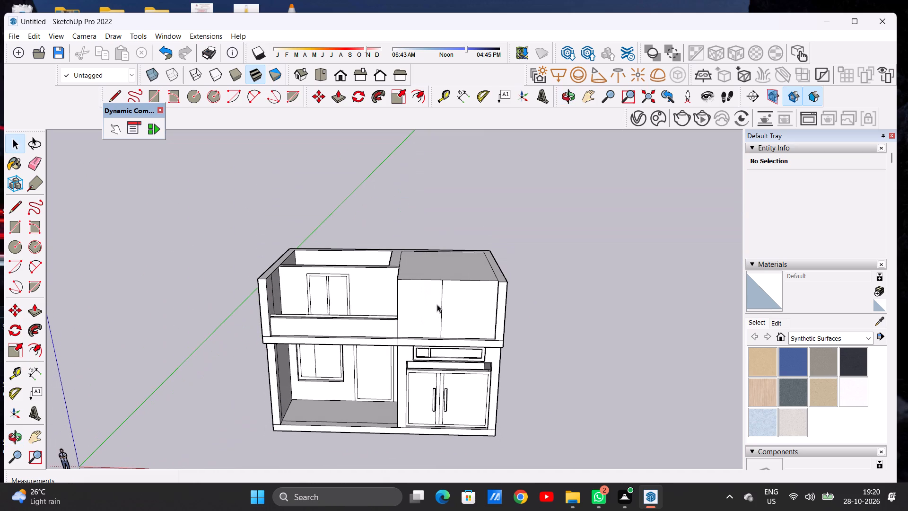
scroll(402, 299, "down", 5)
middle_click_drag(424, 265, 425, 283)
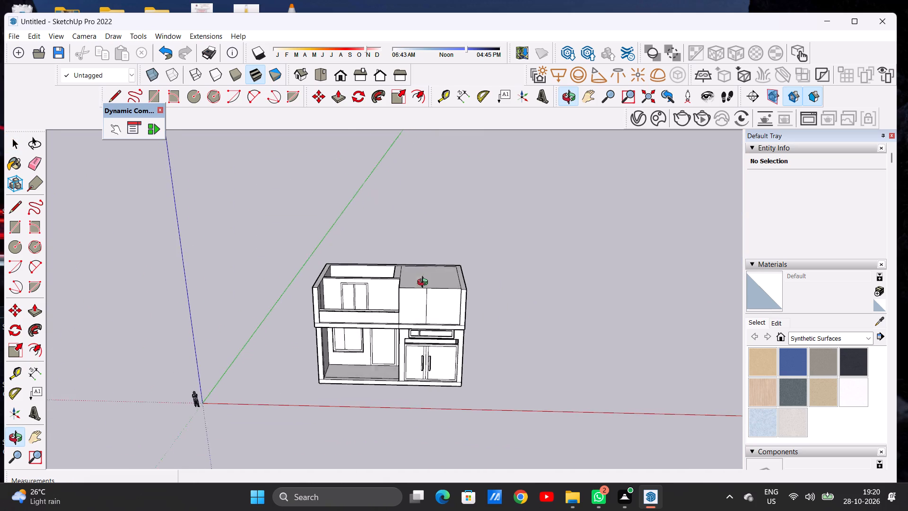
middle_click_drag(425, 283, 422, 329)
scroll(452, 298, "up", 8)
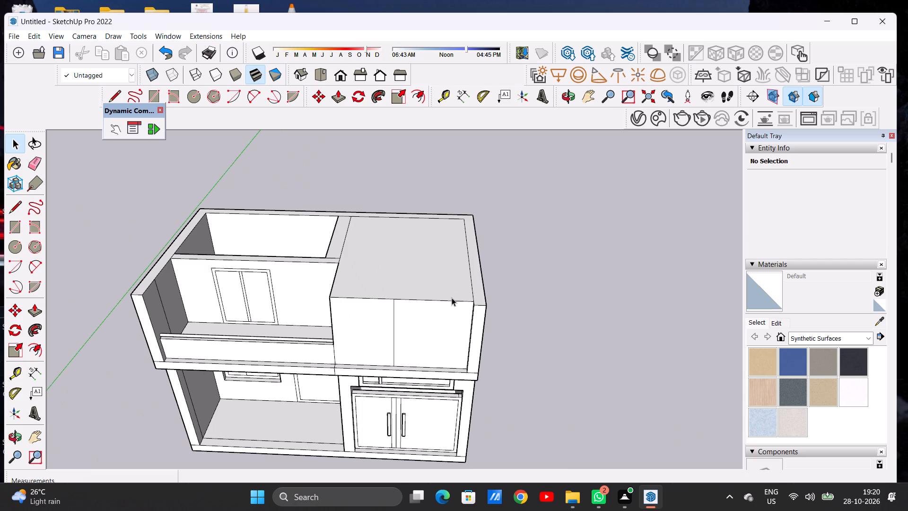
scroll(426, 282, "down", 7)
middle_click_drag(423, 299, 424, 251)
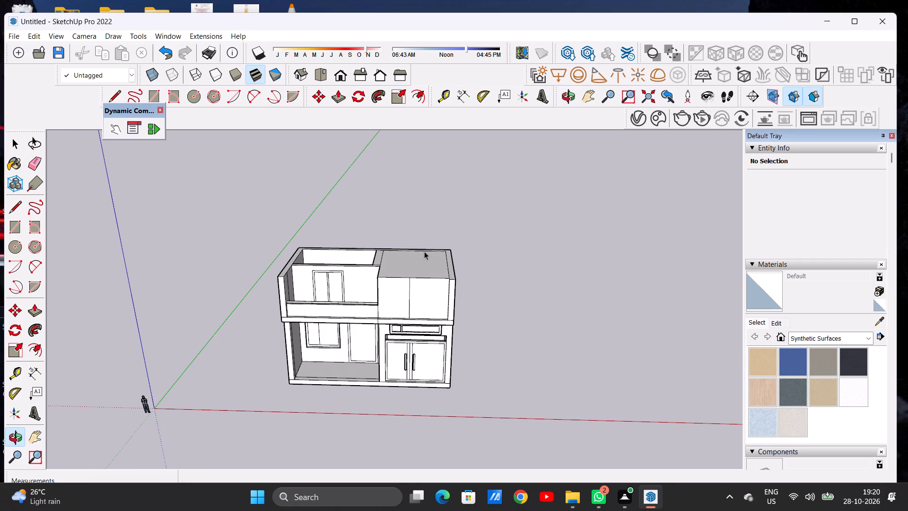
scroll(422, 261, "down", 3)
middle_click_drag(382, 235, 238, 325)
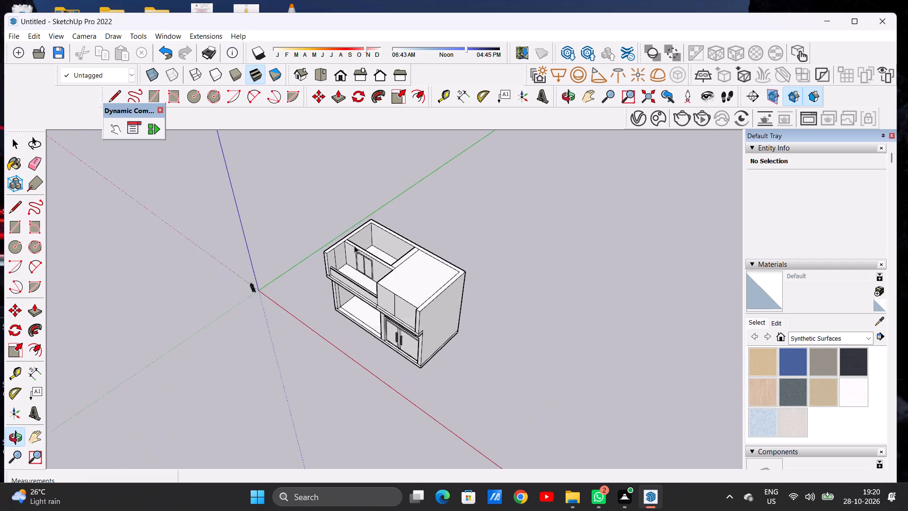
scroll(354, 246, "up", 10)
middle_click_drag(427, 272, 594, 203)
scroll(502, 261, "up", 1)
scroll(500, 262, "down", 1)
scroll(500, 262, "up", 2)
scroll(500, 262, "down", 1)
scroll(500, 262, "up", 2)
Move the rear upper compartment's floor face with its edges up 13' 4 9/16" to the walls' top inner corner, closing the compartment's top.
middle_click_drag(468, 245, 351, 279)
middle_click_drag(432, 219, 288, 317)
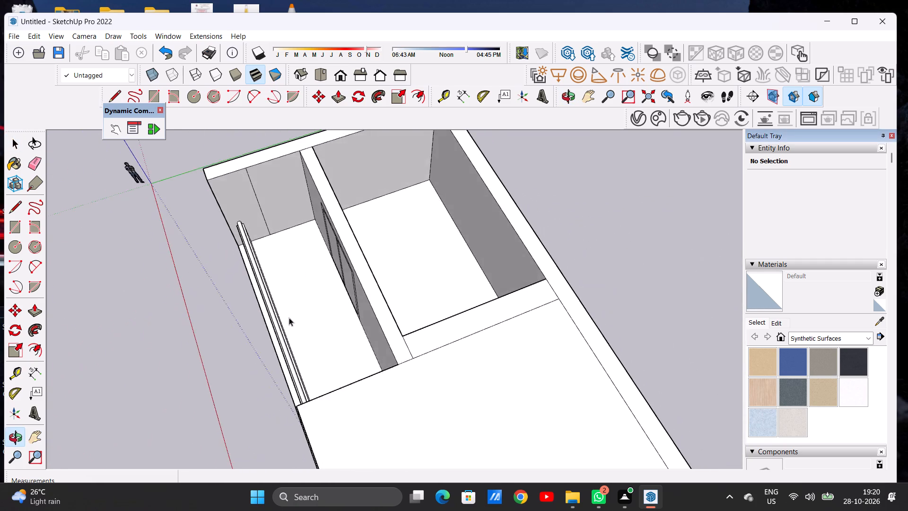
scroll(413, 261, "up", 5)
double_click(413, 261)
scroll(381, 268, "down", 7)
middle_click_drag(391, 244, 389, 281)
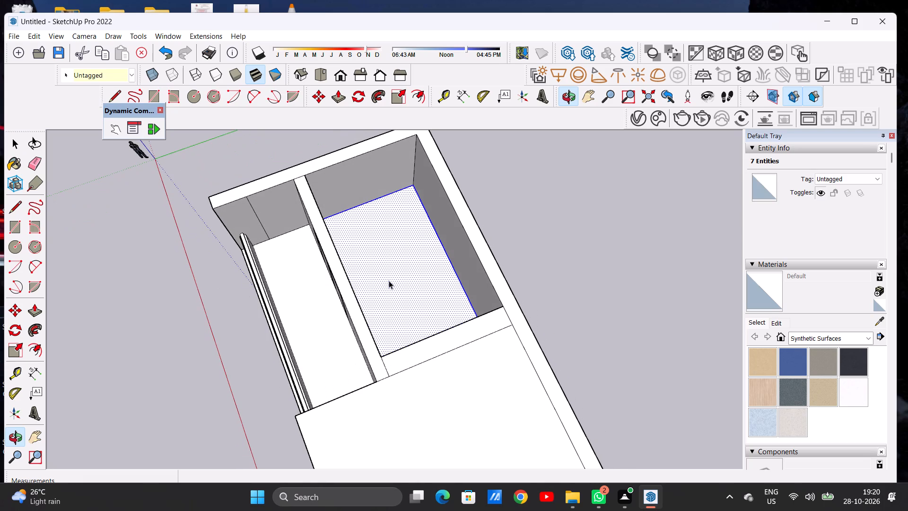
key("m")
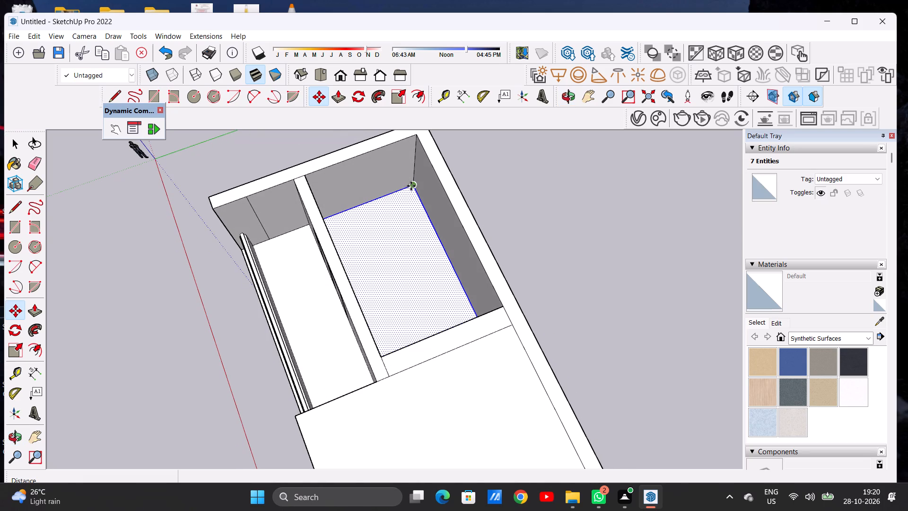
left_click(411, 186)
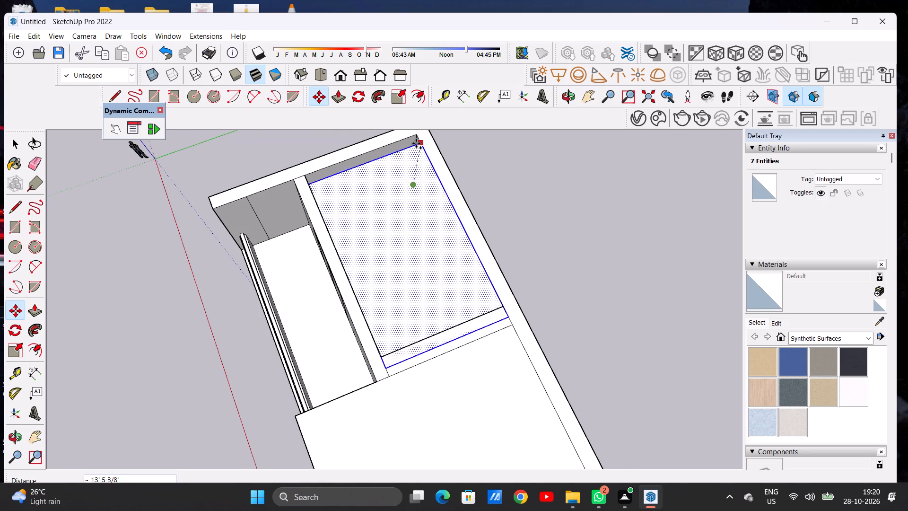
scroll(412, 143, "up", 7)
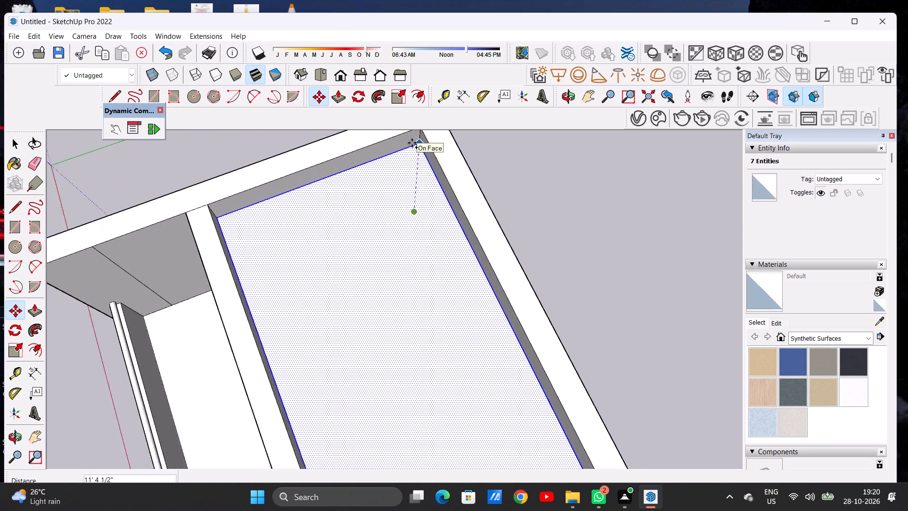
scroll(412, 147, "down", 6)
left_click(416, 141)
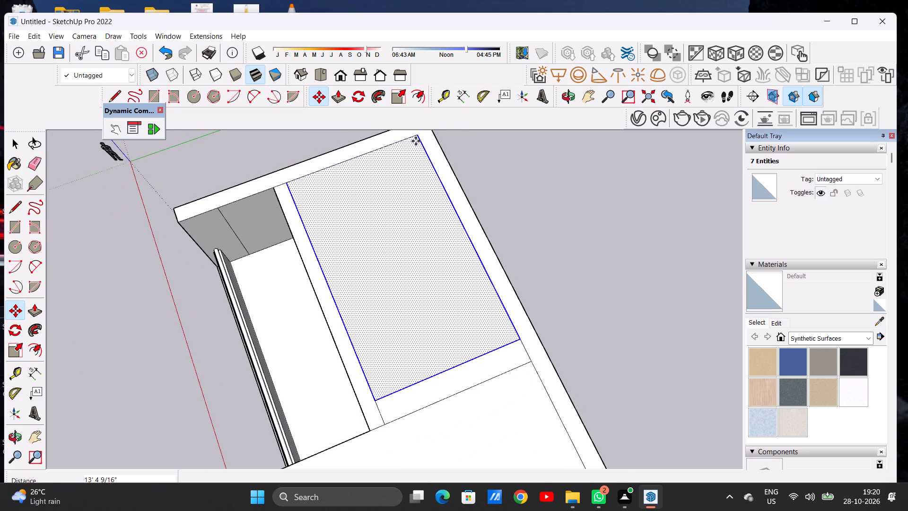
key("space")
left_click(542, 192)
Inspect the rear compartment's roof face and the adjoining wall-top faces up close by selecting them in turn.
scroll(422, 366, "up", 7)
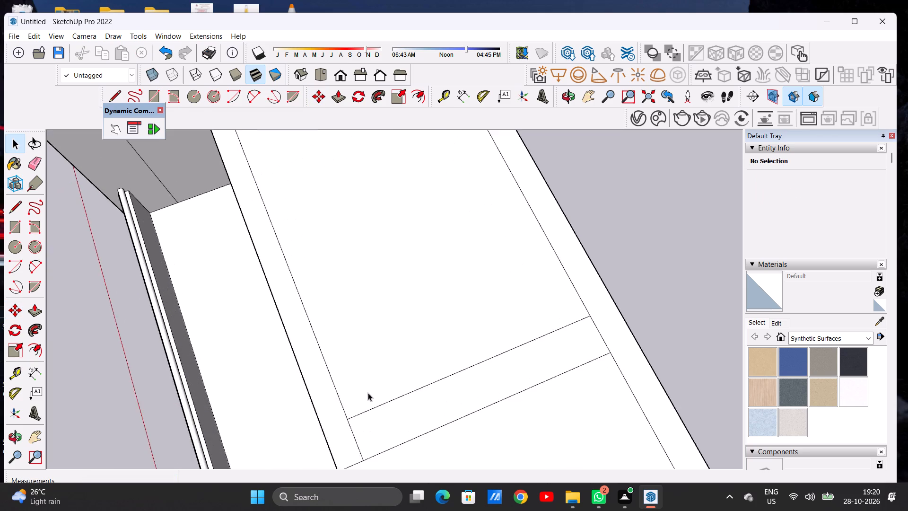
scroll(368, 393, "up", 17)
left_click(341, 418)
left_click(481, 431)
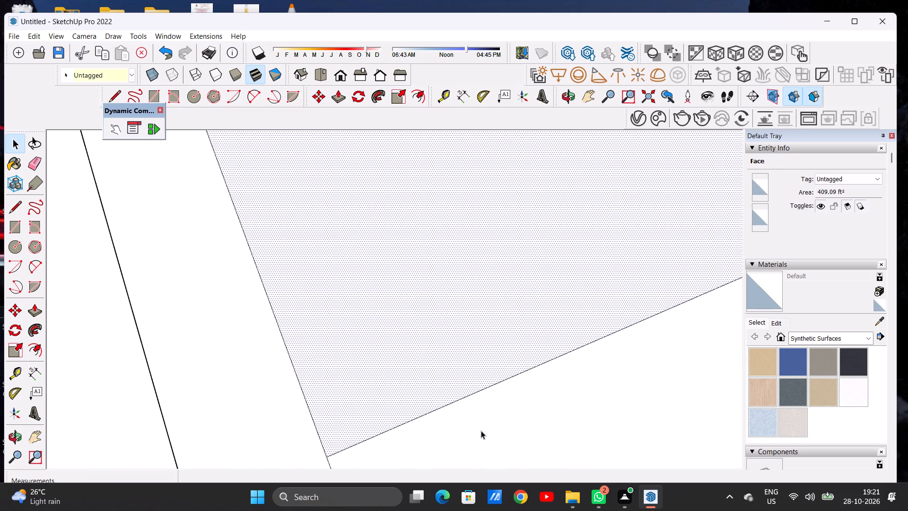
left_click(277, 405)
scroll(407, 328, "down", 5)
scroll(407, 328, "up", 1)
scroll(407, 328, "down", 17)
scroll(411, 335, "up", 1)
scroll(411, 335, "down", 8)
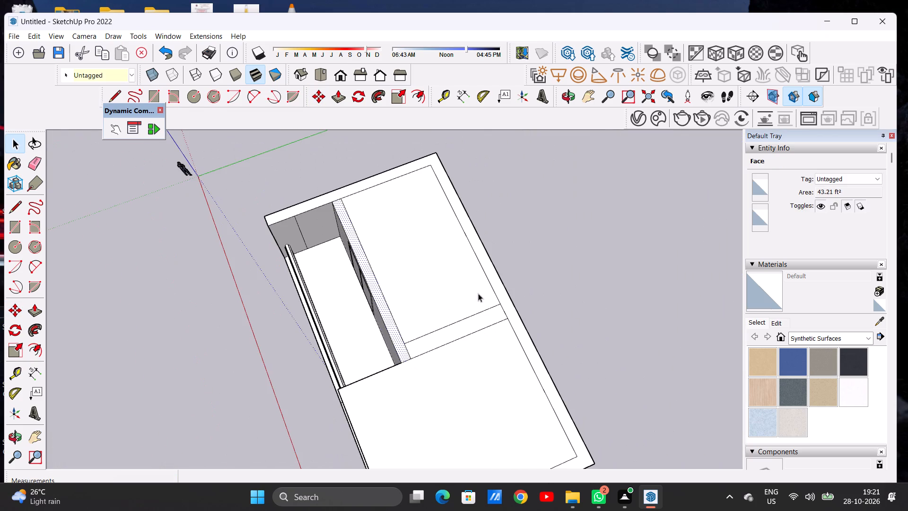
left_click(578, 241)
Examine the whole model from the corner, the front and above, including the closed rear upper compartment.
scroll(409, 275, "down", 6)
middle_click_drag(388, 306, 521, 185)
middle_click_drag(362, 298, 379, 272)
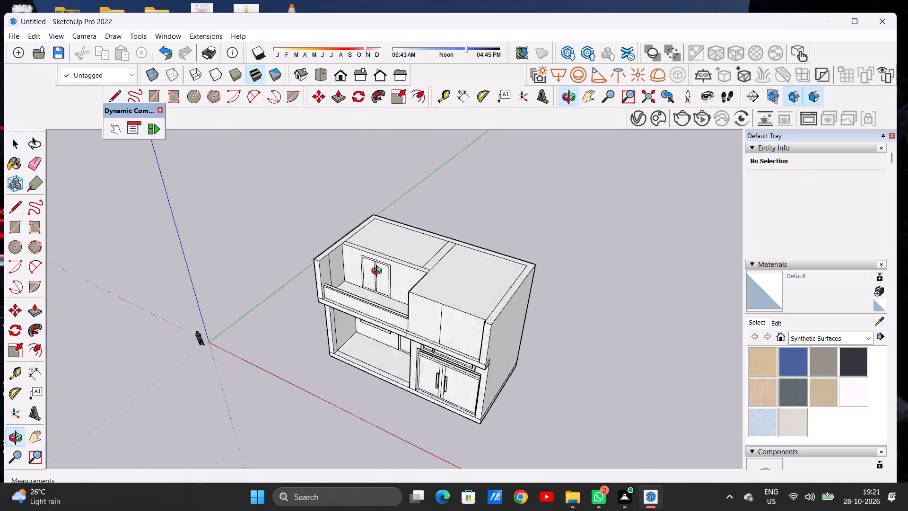
middle_click_drag(379, 272, 426, 222)
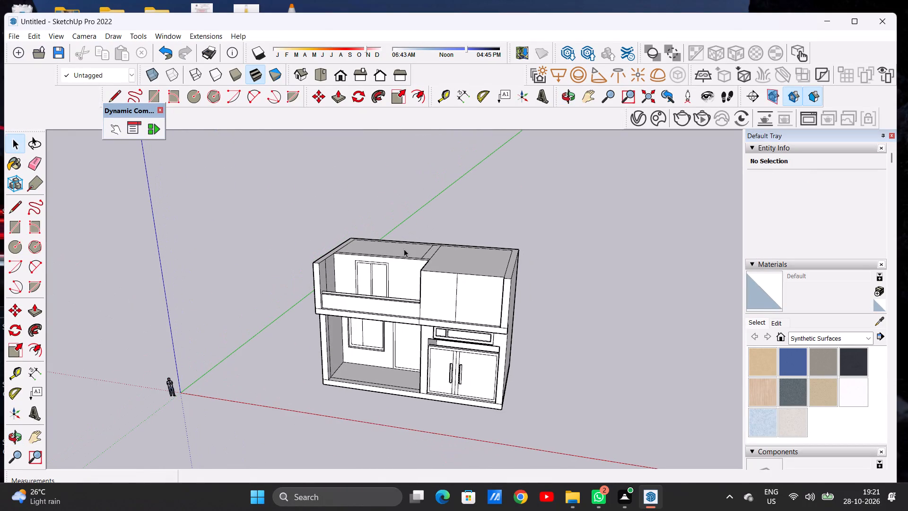
middle_click_drag(398, 267, 408, 271)
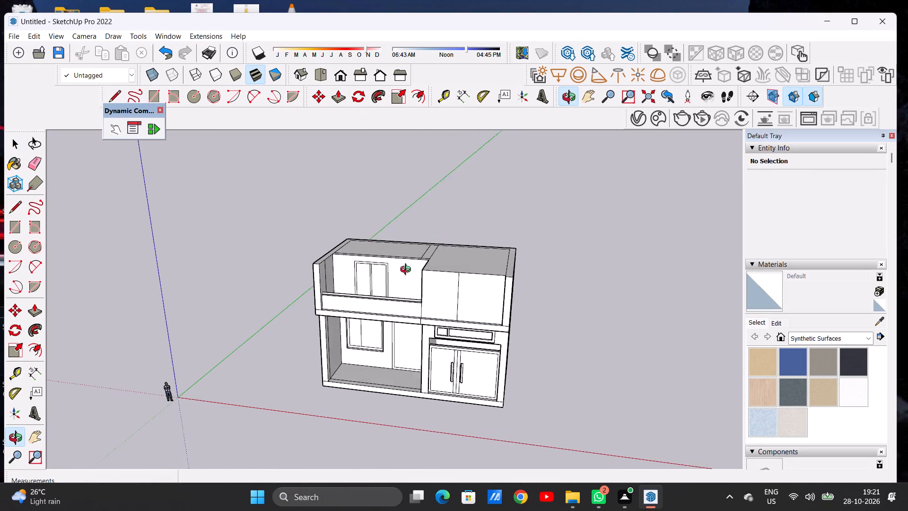
middle_click_drag(408, 271, 410, 279)
middle_click_drag(411, 280, 430, 300)
scroll(419, 244, "down", 6)
scroll(425, 244, "up", 1)
scroll(425, 244, "down", 2)
scroll(425, 244, "up", 3)
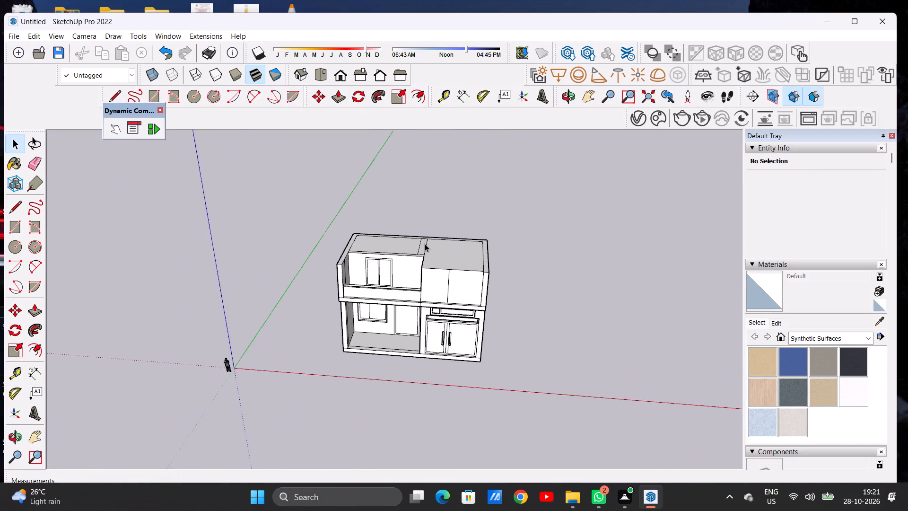
scroll(425, 244, "up", 6)
middle_click_drag(402, 232, 421, 236)
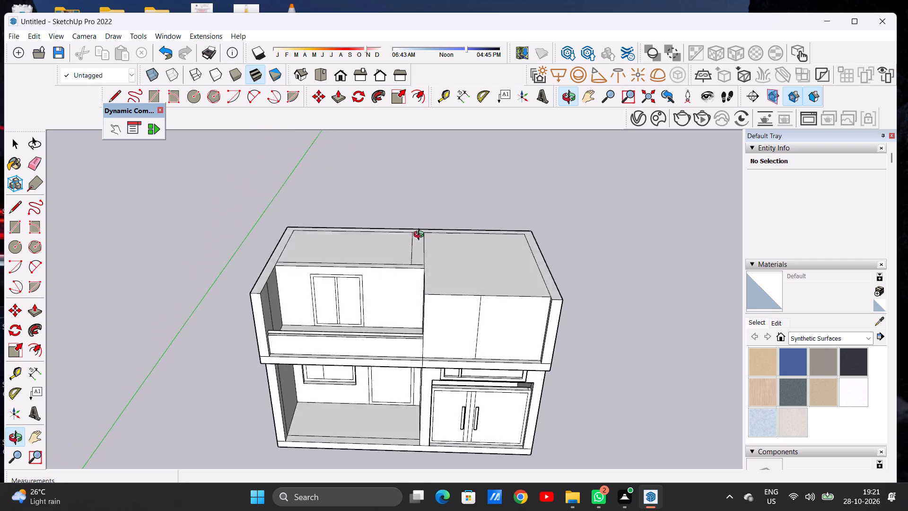
Examine the whole model from the front, above and the corner, including the upper door, handrail and closed compartments.
middle_click_drag(421, 236, 421, 220)
scroll(379, 267, "down", 7)
middle_click_drag(416, 324, 413, 258)
scroll(424, 269, "up", 6)
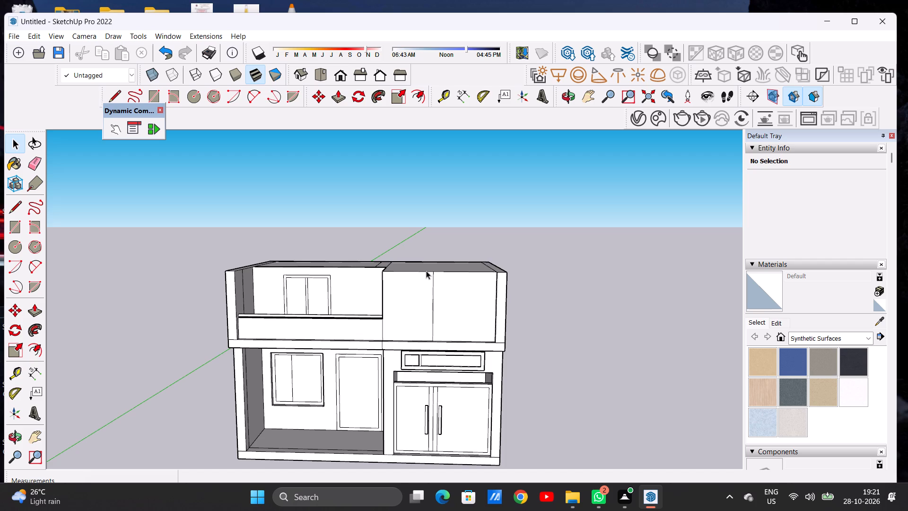
scroll(453, 277, "down", 3)
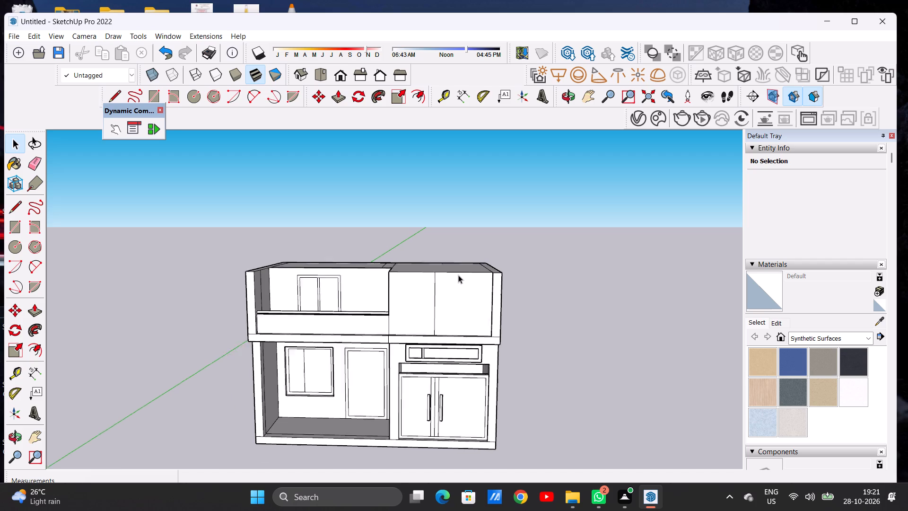
scroll(458, 275, "down", 5)
scroll(424, 304, "up", 9)
scroll(335, 304, "up", 7)
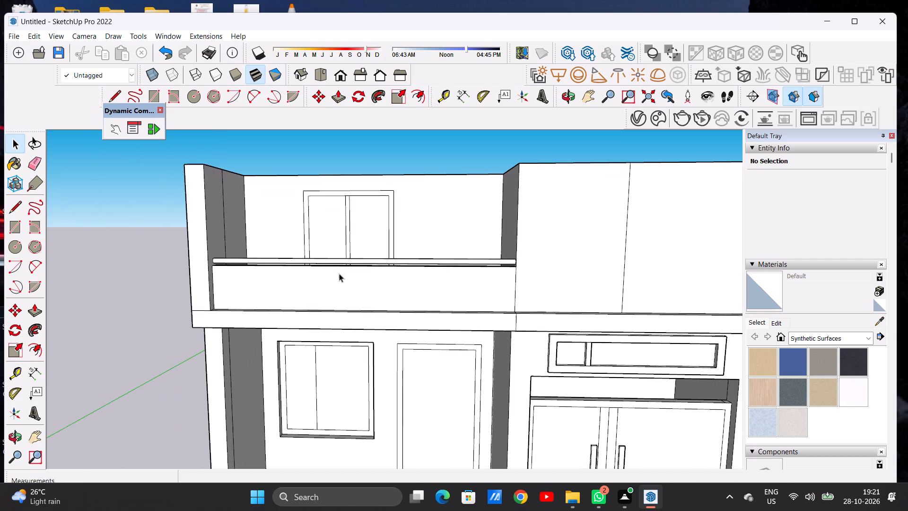
middle_click_drag(375, 229, 221, 394)
scroll(282, 239, "up", 8)
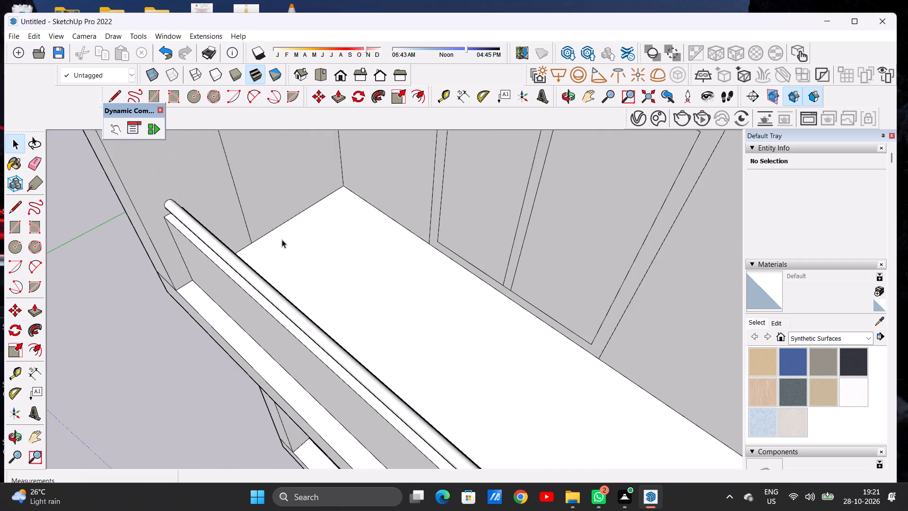
scroll(289, 250, "down", 11)
middle_click_drag(287, 280, 349, 237)
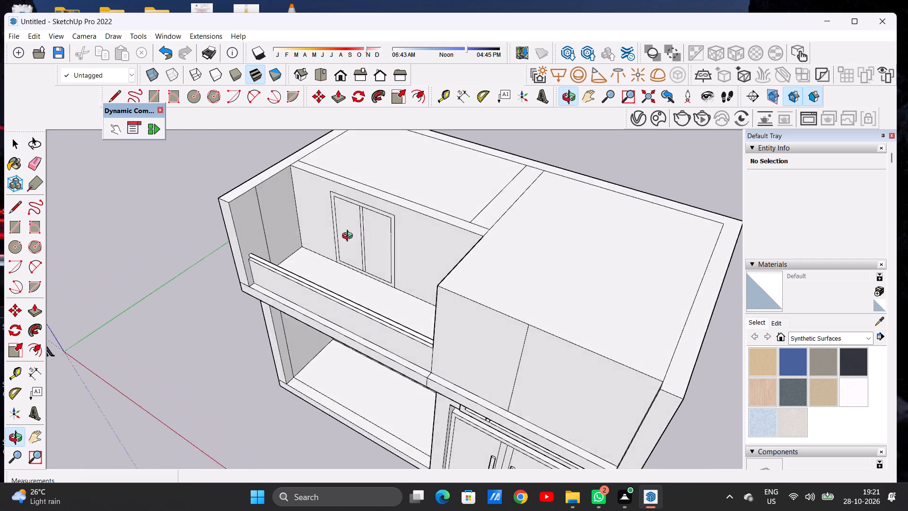
middle_click_drag(349, 237, 427, 212)
scroll(294, 249, "down", 6)
middle_click_drag(300, 282, 337, 220)
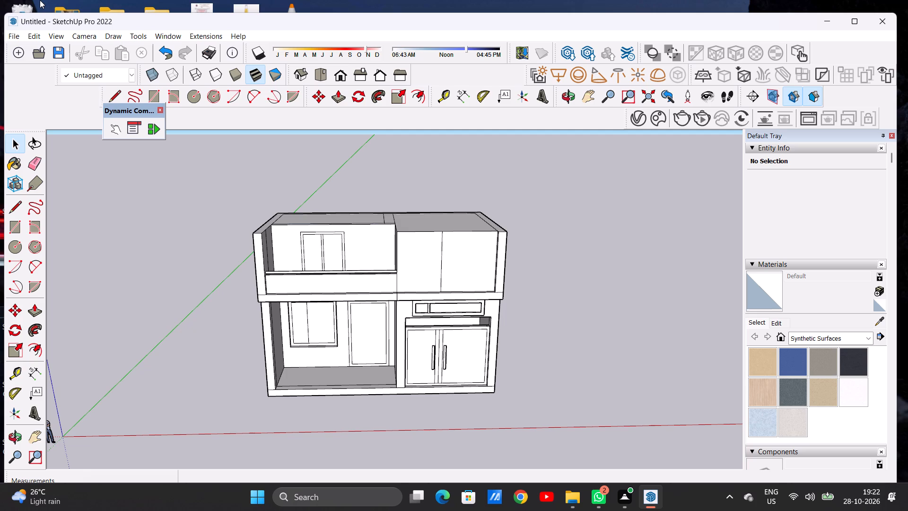
scroll(0, 15, "down", 5)
scroll(410, 336, "down", 6)
scroll(403, 304, "up", 3)
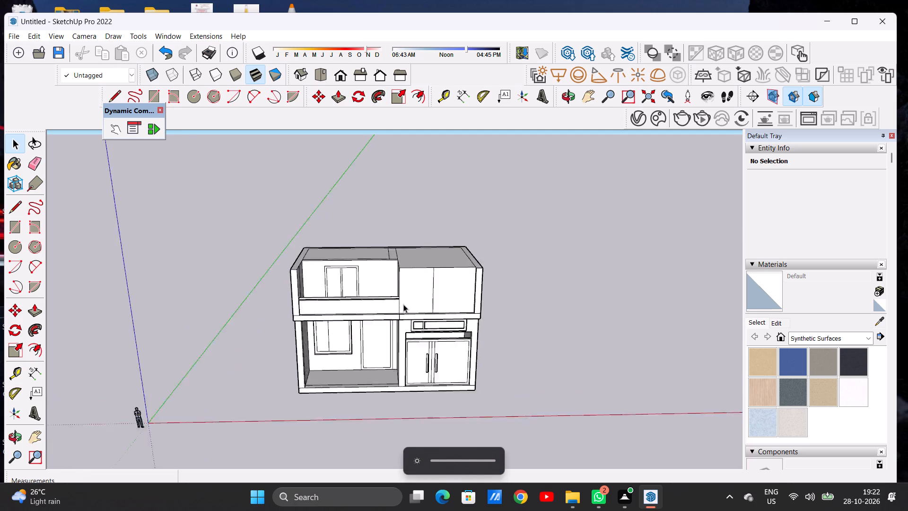
scroll(403, 304, "up", 2)
scroll(407, 343, "up", 6)
scroll(392, 283, "down", 7)
middle_click_drag(404, 317, 405, 261)
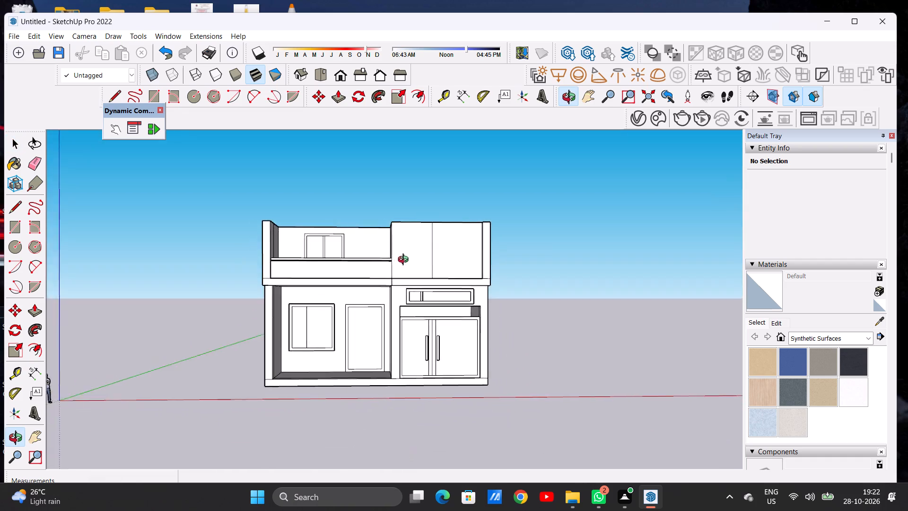
Push/Pull the top face of the divided upper block upward by 15'.
middle_click_drag(405, 261, 395, 355)
middle_click_drag(433, 194, 431, 253)
key("p")
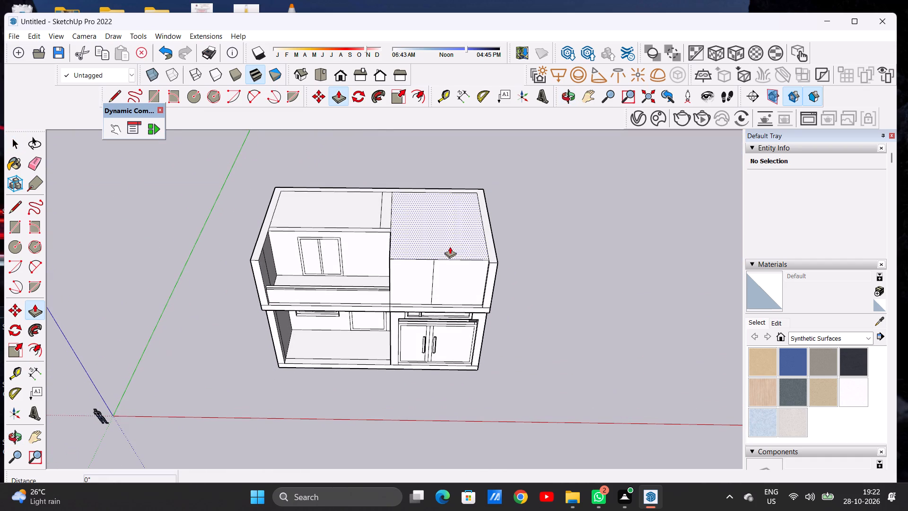
scroll(464, 243, "up", 6)
left_click(464, 243)
scroll(462, 224, "down", 12)
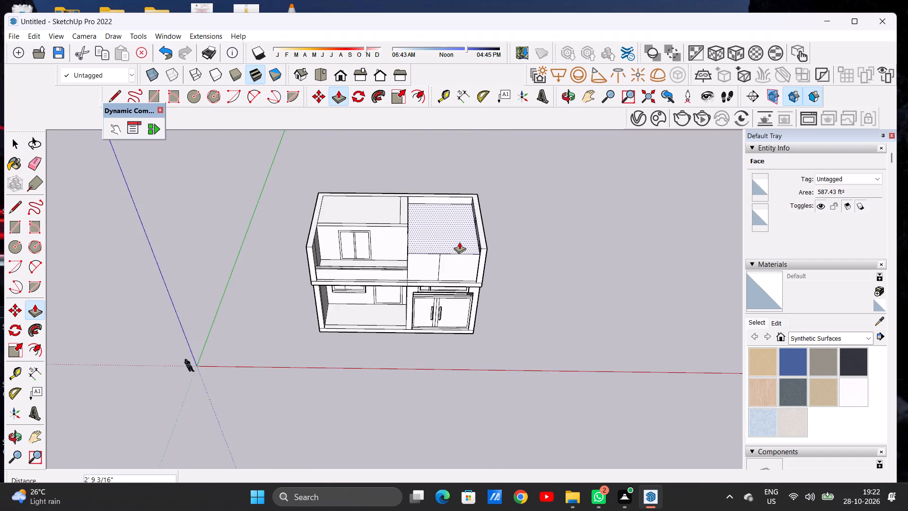
middle_click_drag(457, 240, 461, 176)
scroll(473, 203, "up", 5)
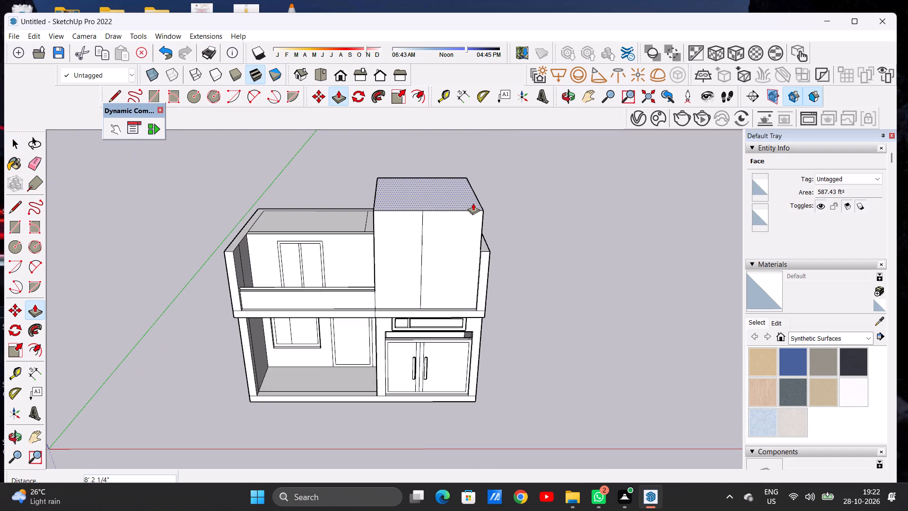
scroll(471, 220, "down", 3)
middle_click_drag(474, 198, 478, 162)
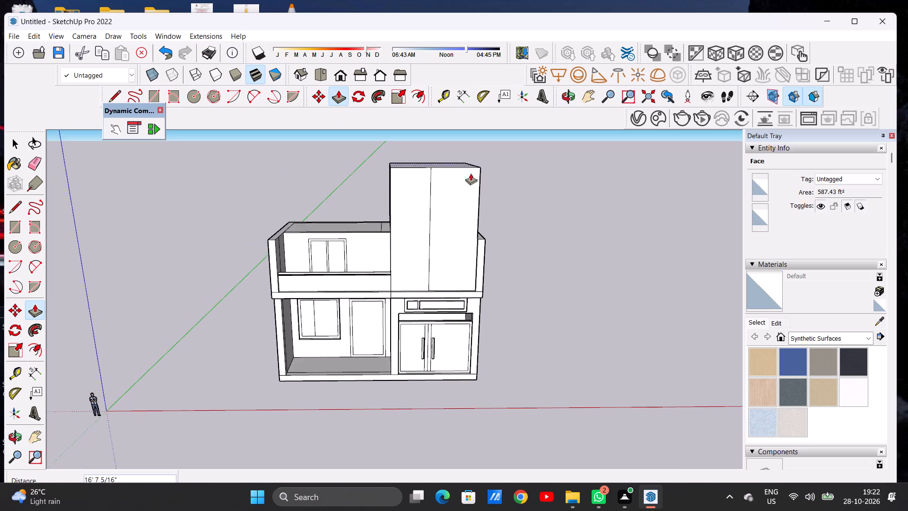
scroll(469, 178, "up", 2)
scroll(469, 178, "down", 1)
scroll(469, 178, "up", 3)
scroll(471, 237, "down", 11)
scroll(479, 199, "up", 6)
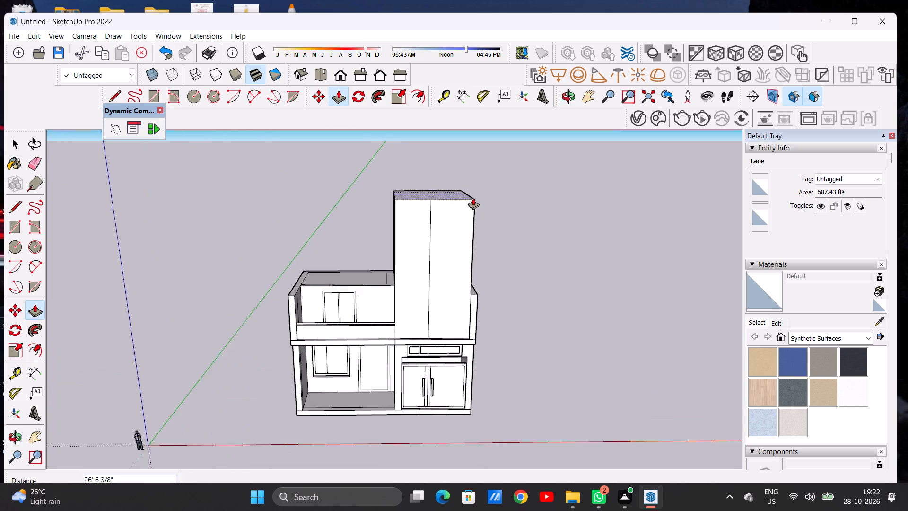
scroll(473, 198, "up", 2)
key("1")
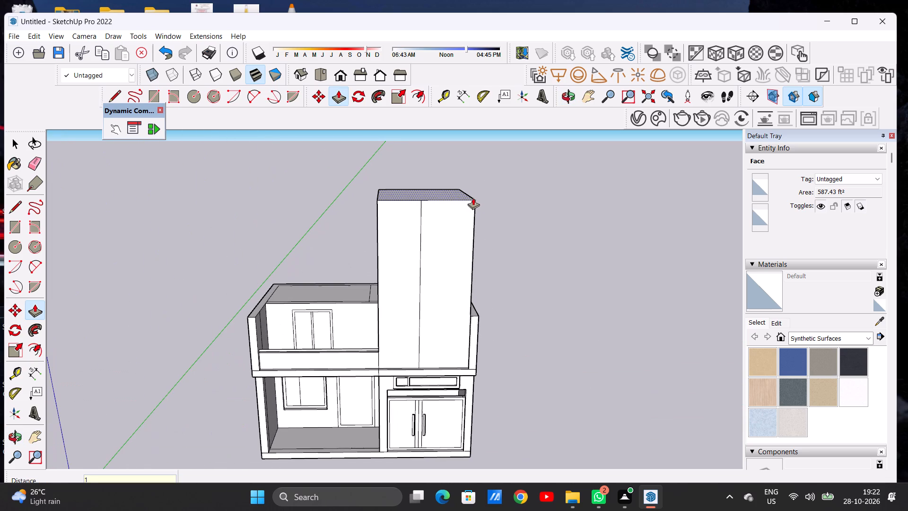
key("5")
key("apostrophe")
key("Return")
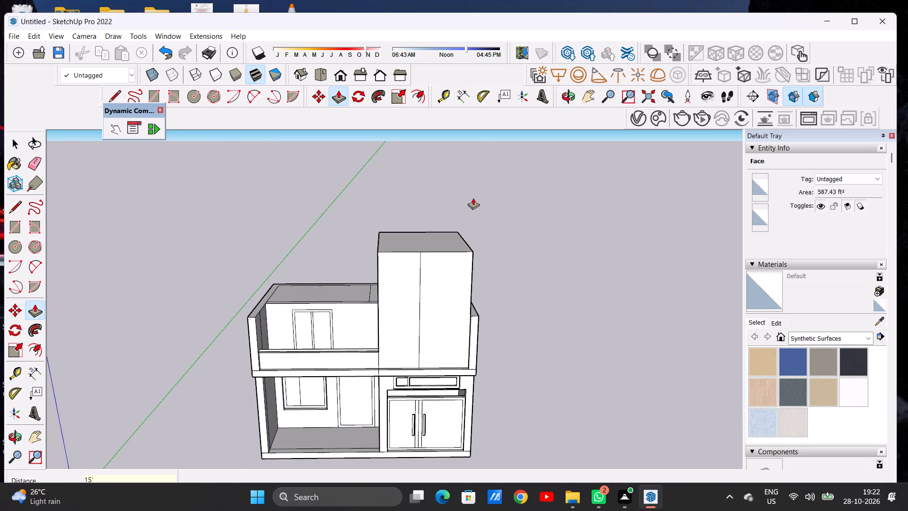
key("space")
Examine the whole model from the front and above, comparing the heightened divided block with the lower compartments.
scroll(471, 236, "down", 10)
scroll(437, 272, "up", 14)
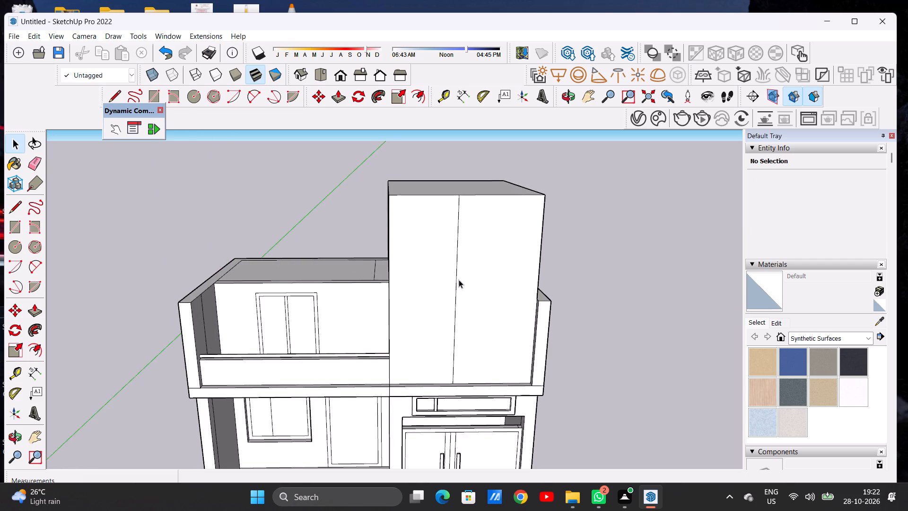
middle_click_drag(459, 280, 460, 238)
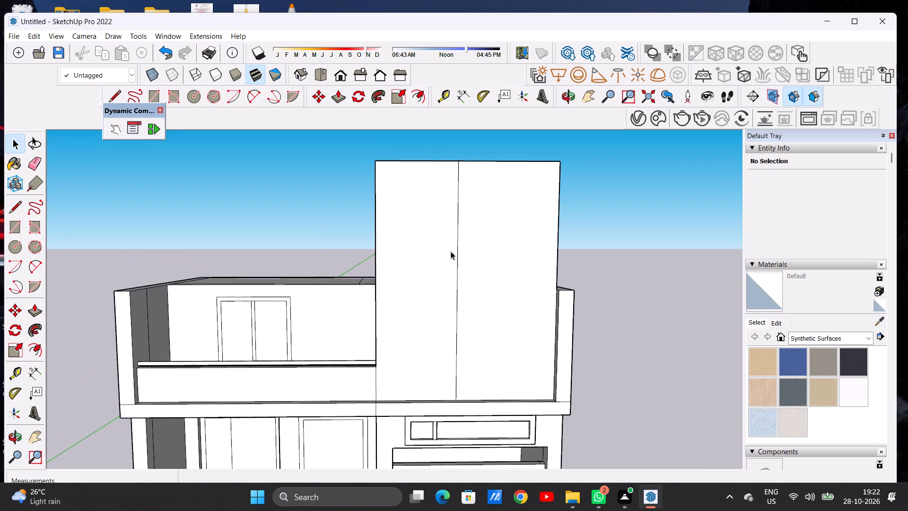
scroll(413, 246, "down", 5)
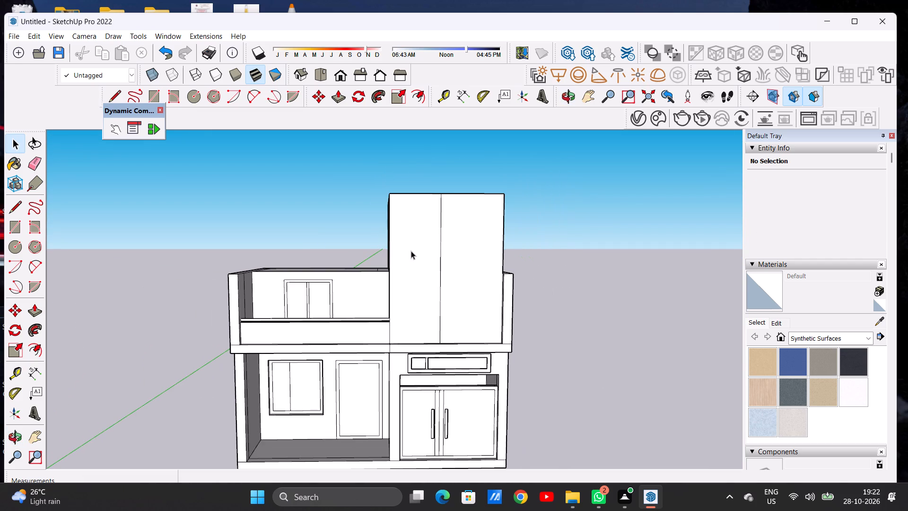
scroll(407, 264, "down", 9)
scroll(387, 263, "up", 7)
middle_click_drag(404, 247, 394, 322)
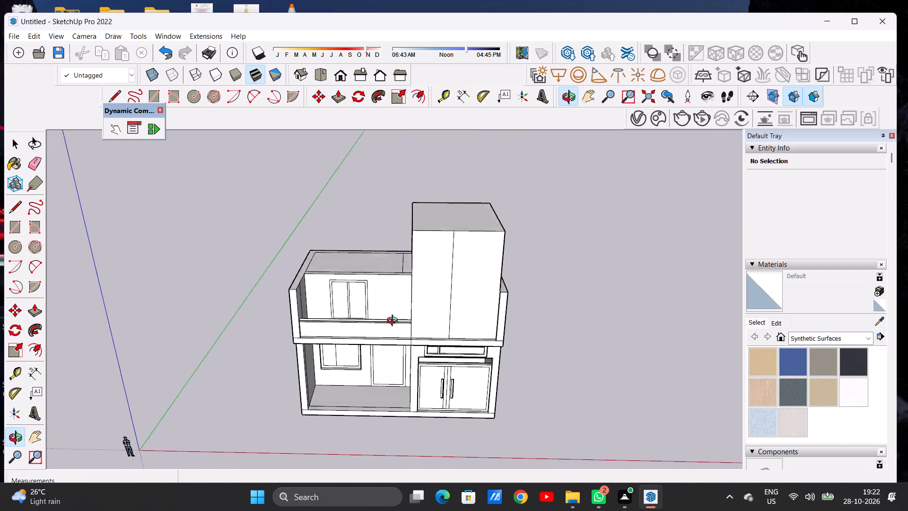
middle_click_drag(394, 322, 395, 337)
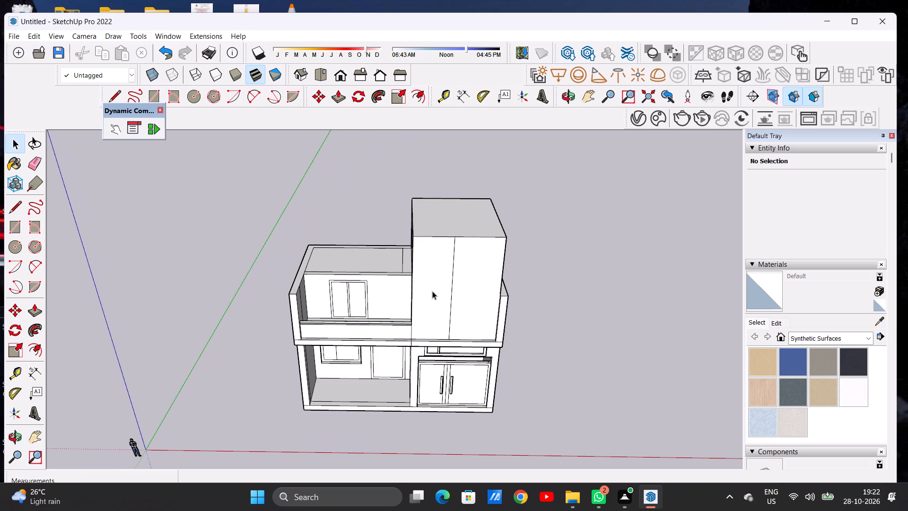
scroll(437, 311, "up", 7)
middle_click_drag(445, 333, 444, 262)
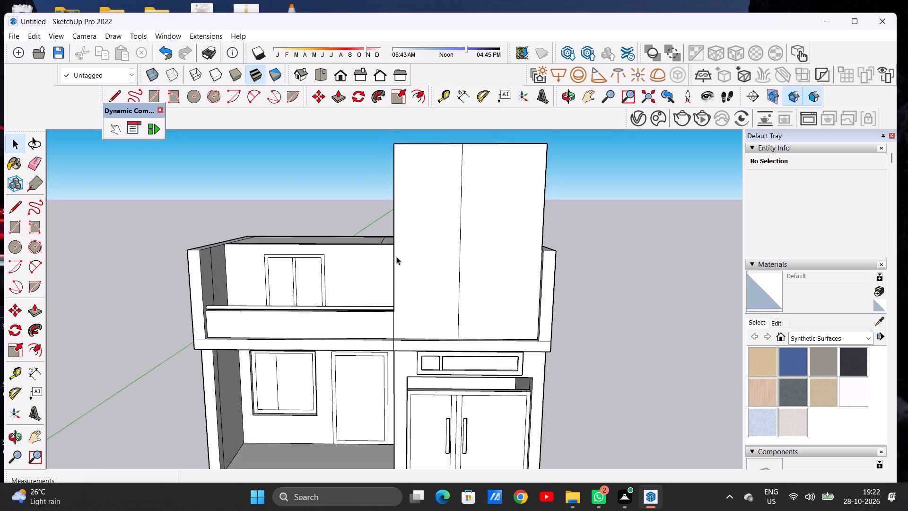
scroll(396, 256, "down", 4)
scroll(397, 304, "down", 5)
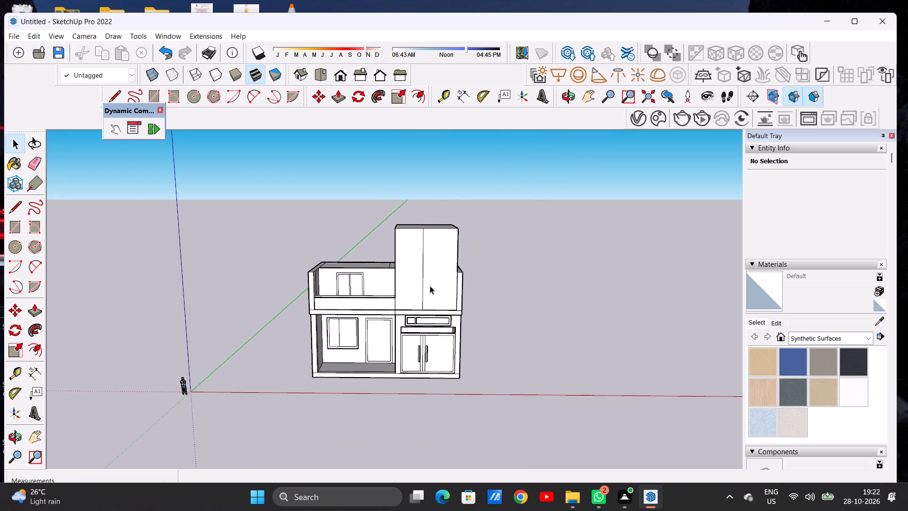
scroll(430, 286, "up", 3)
scroll(490, 285, "down", 6)
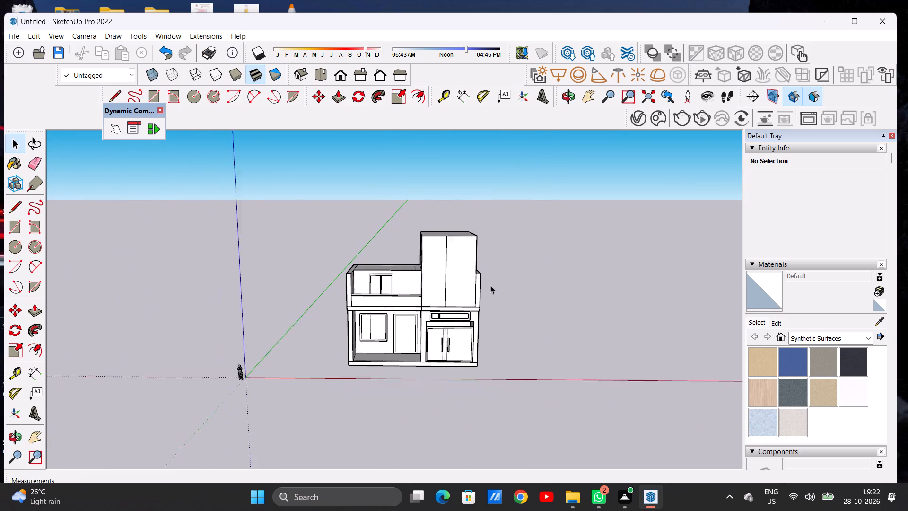
scroll(490, 285, "down", 1)
middle_click_drag(408, 267, 408, 303)
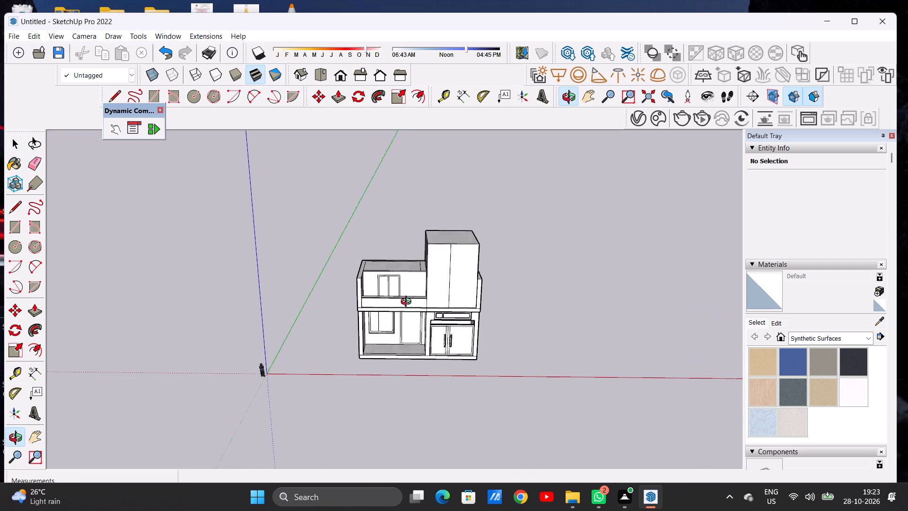
middle_click_drag(408, 303, 404, 342)
scroll(410, 261, "up", 6)
middle_click_drag(415, 253, 420, 288)
scroll(435, 279, "up", 1)
scroll(435, 279, "down", 4)
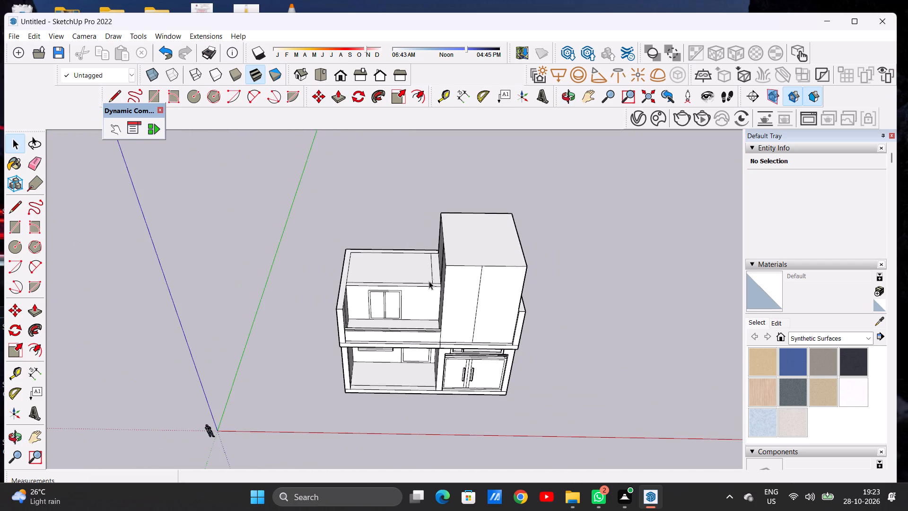
Push/Pull the rear upper compartment's inner roof face up about 1' 8" into a raised slab.
middle_click_drag(426, 284, 420, 223)
scroll(431, 258, "up", 7)
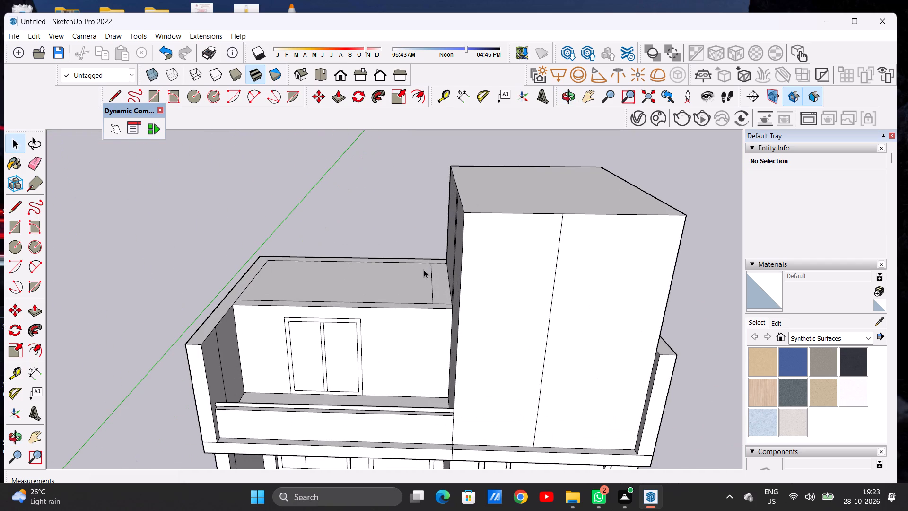
middle_click_drag(439, 279, 428, 299)
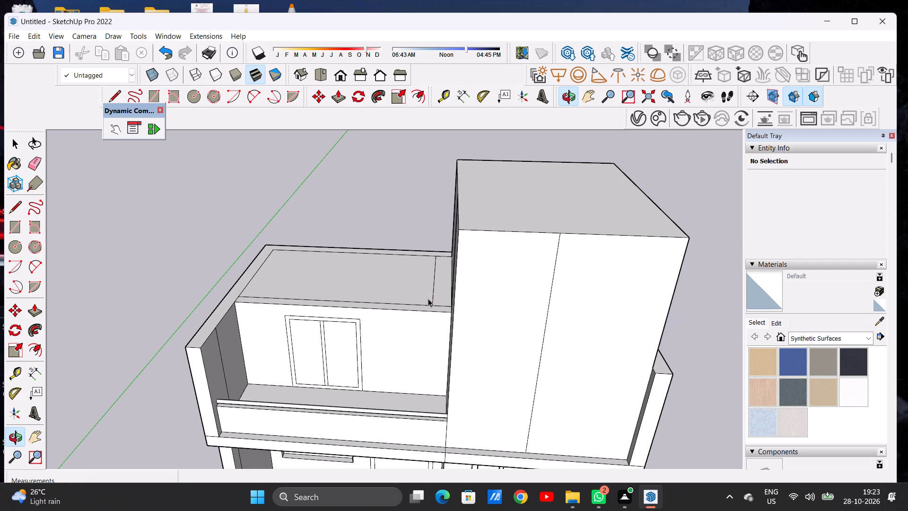
middle_click_drag(429, 299, 434, 306)
scroll(440, 298, "up", 9)
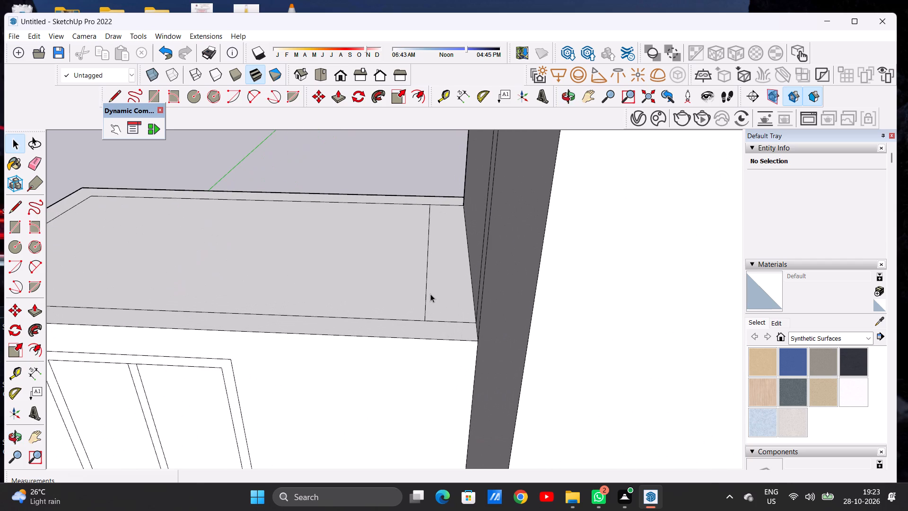
key("p")
scroll(419, 279, "down", 3)
scroll(423, 279, "up", 1)
scroll(427, 279, "down", 3)
middle_click_drag(266, 309, 433, 256)
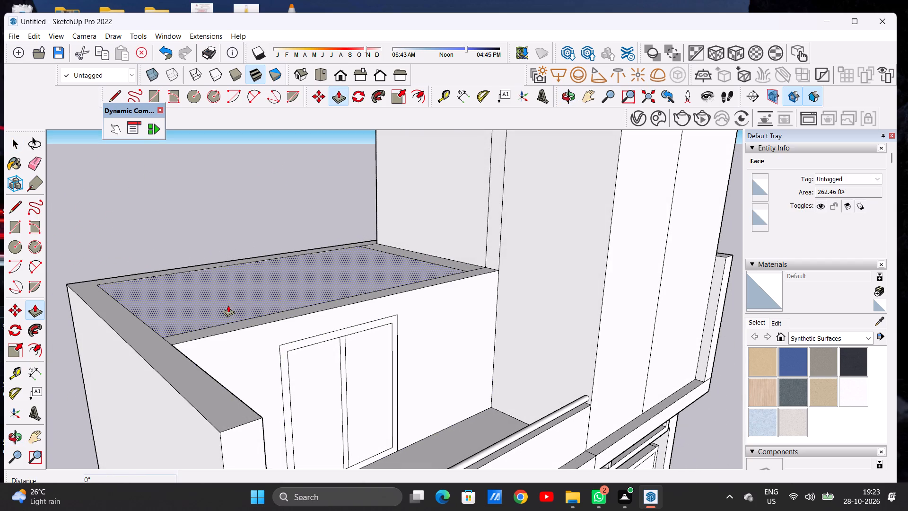
middle_click_drag(227, 305, 248, 354)
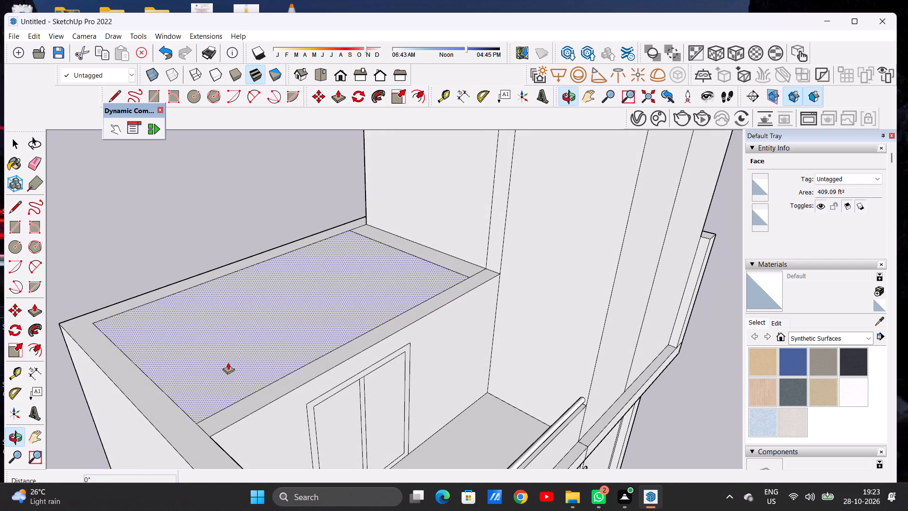
left_click(228, 362)
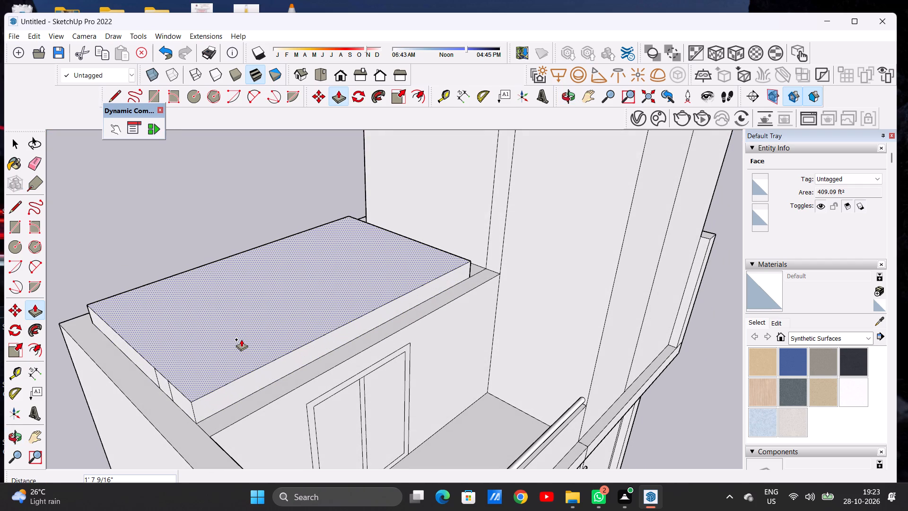
left_click(241, 338)
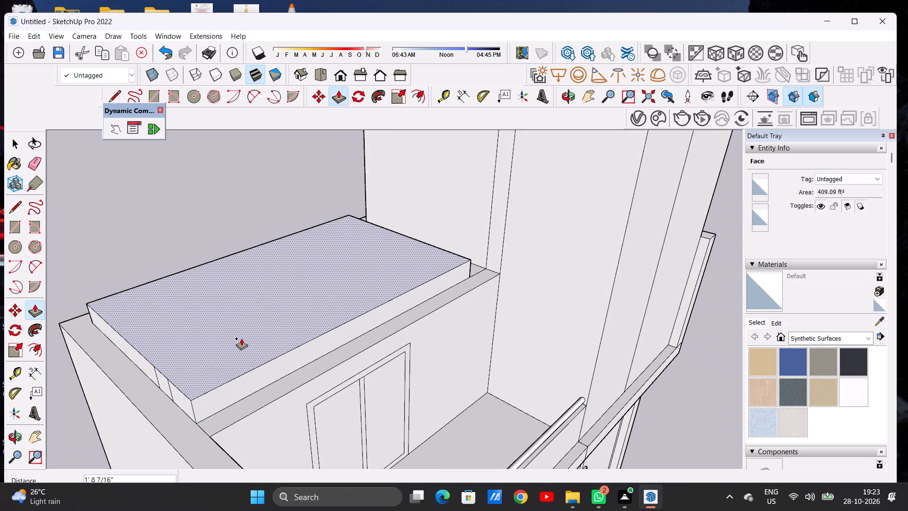
key("space")
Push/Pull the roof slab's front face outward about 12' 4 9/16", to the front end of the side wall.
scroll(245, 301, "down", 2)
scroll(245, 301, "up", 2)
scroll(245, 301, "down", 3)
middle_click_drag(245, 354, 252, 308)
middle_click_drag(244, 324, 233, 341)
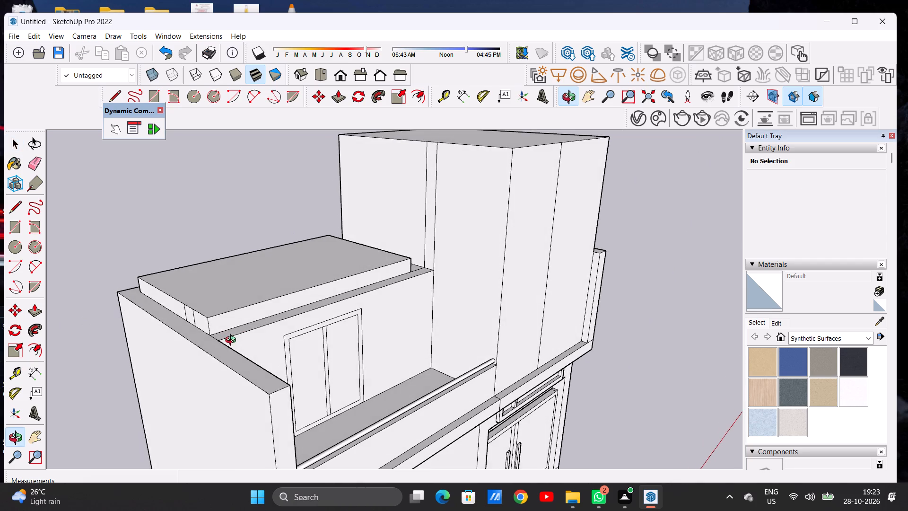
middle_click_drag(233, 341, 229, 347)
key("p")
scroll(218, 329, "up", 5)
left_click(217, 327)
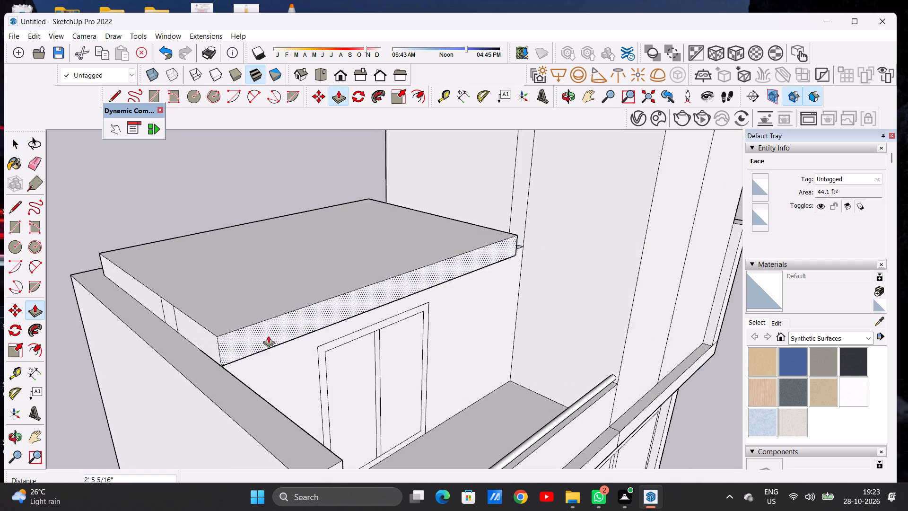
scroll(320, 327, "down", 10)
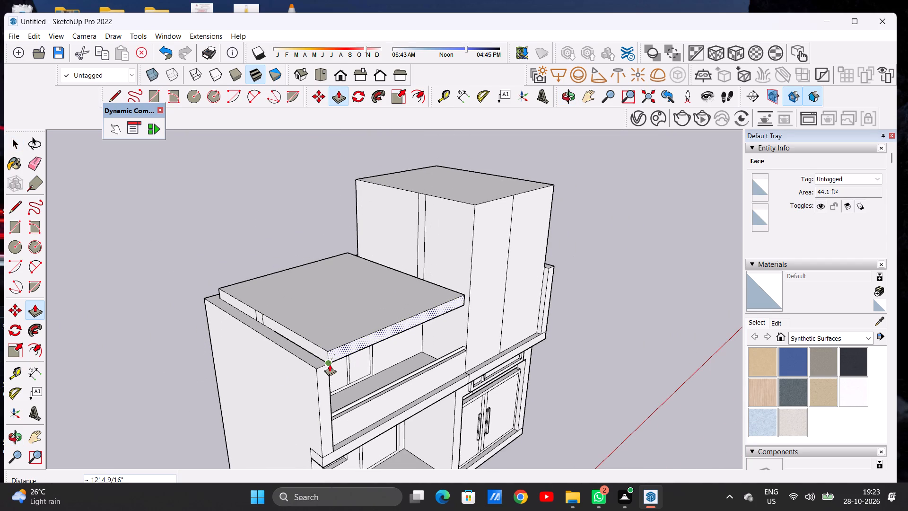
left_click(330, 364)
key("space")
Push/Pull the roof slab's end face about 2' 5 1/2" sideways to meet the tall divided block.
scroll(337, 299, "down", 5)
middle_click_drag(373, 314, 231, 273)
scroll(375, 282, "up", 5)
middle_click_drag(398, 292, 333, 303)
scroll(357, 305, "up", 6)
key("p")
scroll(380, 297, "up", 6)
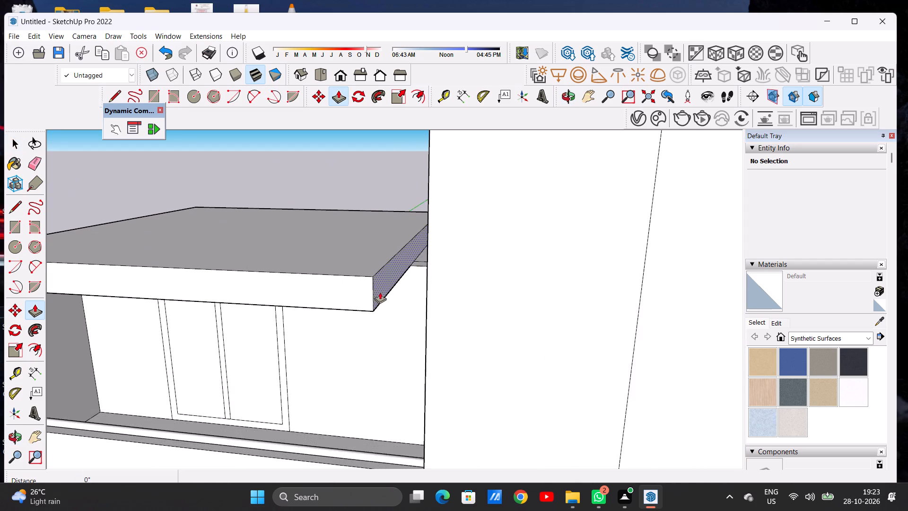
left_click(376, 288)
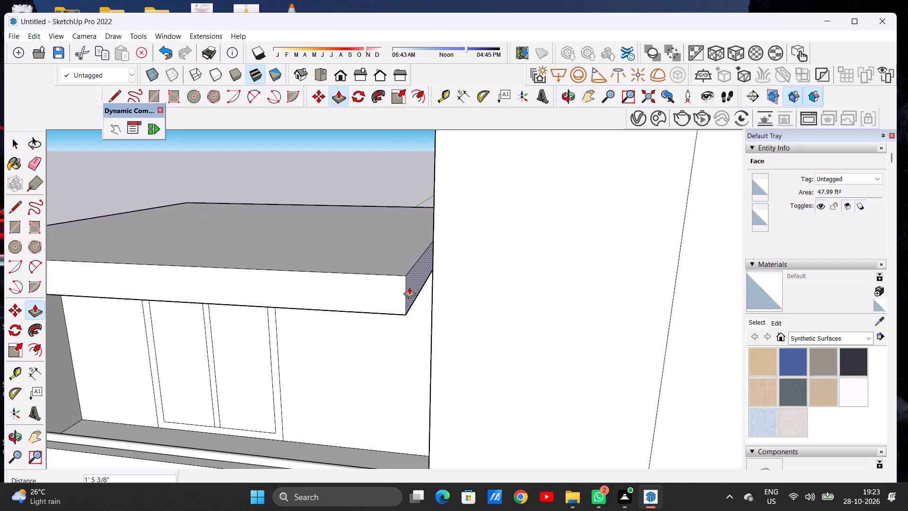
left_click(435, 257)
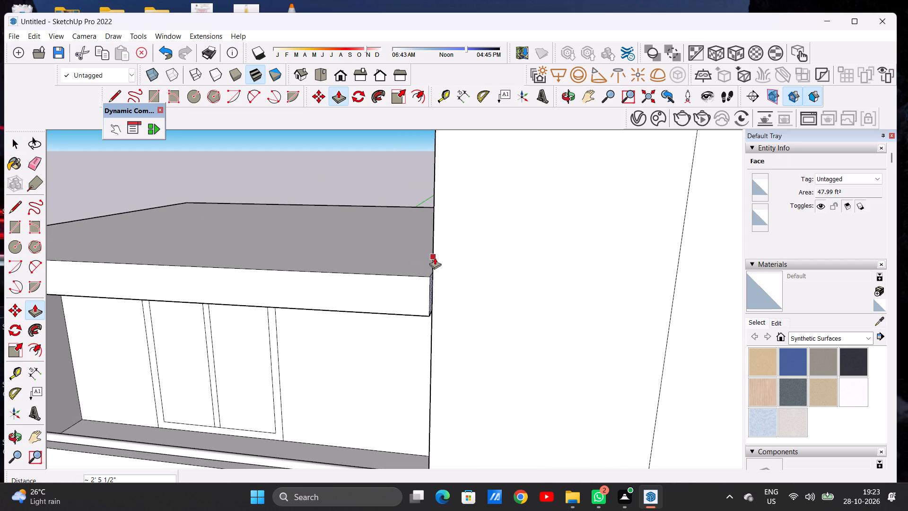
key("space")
Examine the extended roof slab and its junctions with the tall block and side wall from the front and above.
scroll(438, 288, "down", 12)
middle_click_drag(447, 291, 399, 269)
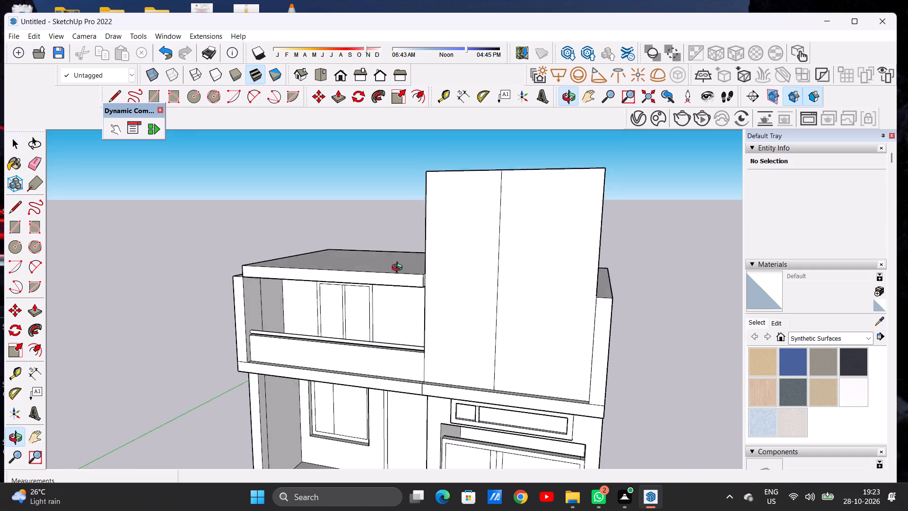
middle_click_drag(399, 269, 472, 282)
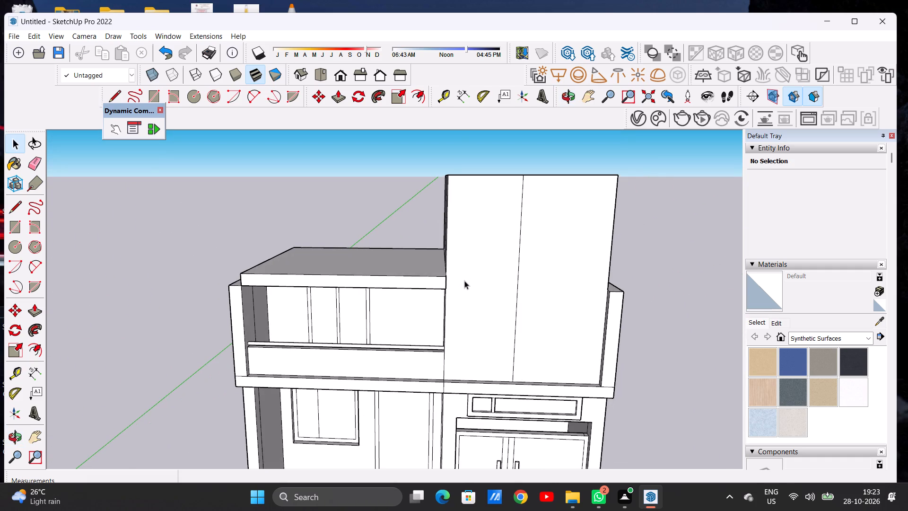
scroll(467, 278, "up", 7)
middle_click_drag(459, 276, 363, 282)
scroll(447, 274, "down", 5)
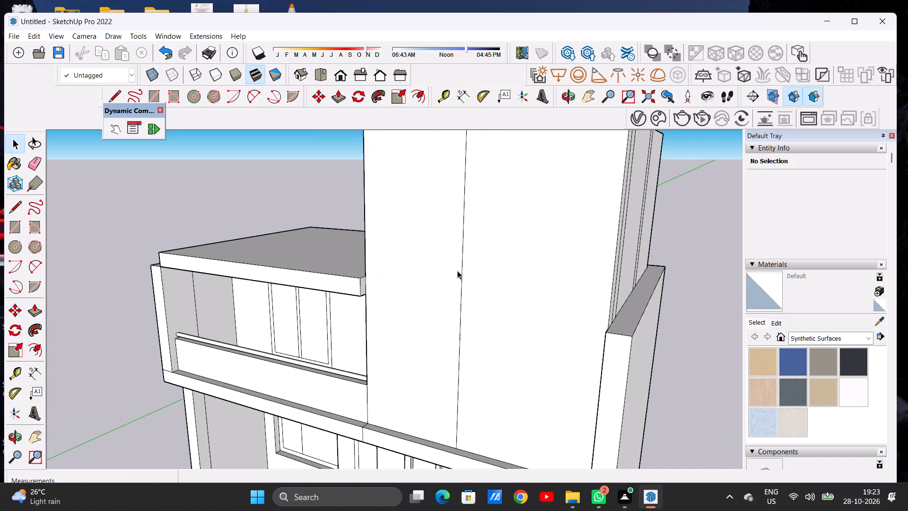
scroll(457, 265, "down", 5)
middle_click_drag(324, 280, 428, 258)
scroll(473, 255, "down", 6)
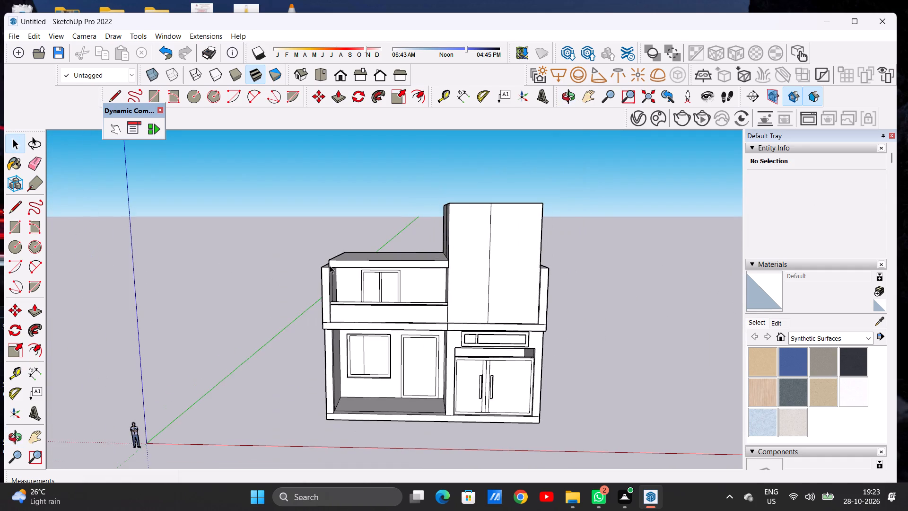
middle_click_drag(330, 266, 369, 345)
scroll(342, 279, "up", 5)
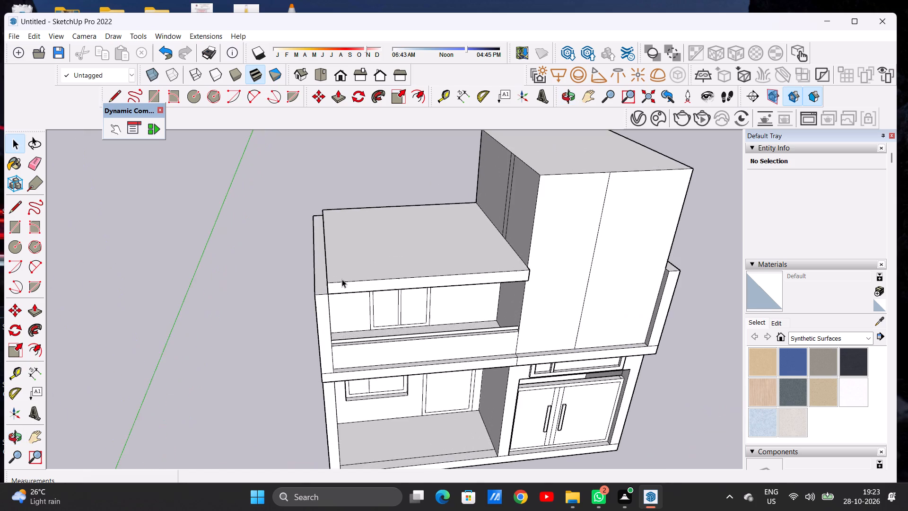
scroll(327, 281, "down", 6)
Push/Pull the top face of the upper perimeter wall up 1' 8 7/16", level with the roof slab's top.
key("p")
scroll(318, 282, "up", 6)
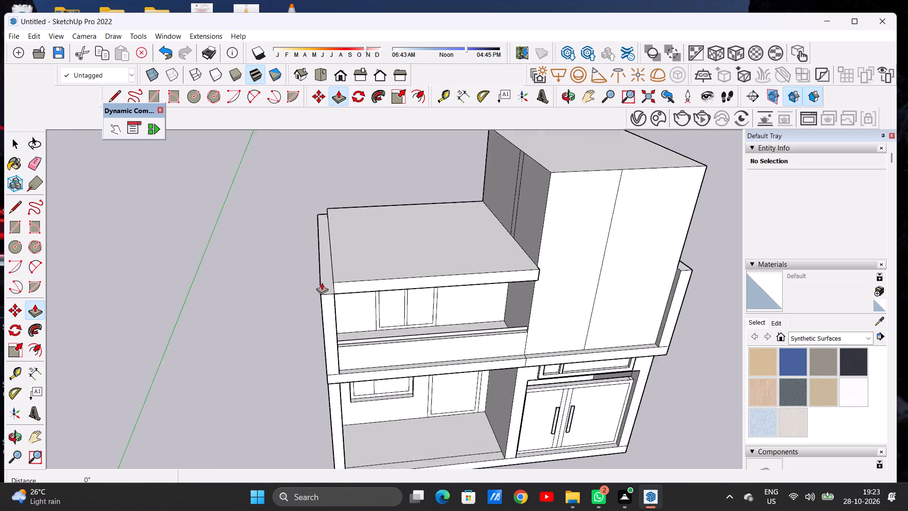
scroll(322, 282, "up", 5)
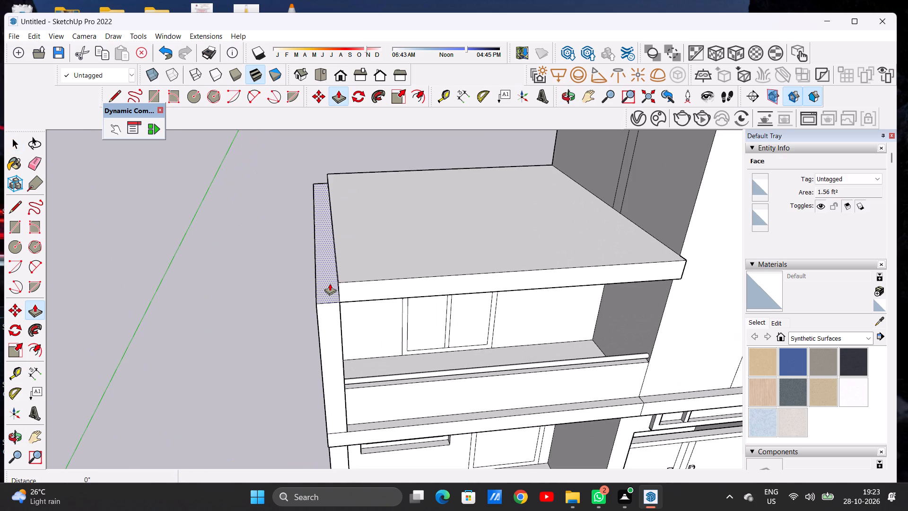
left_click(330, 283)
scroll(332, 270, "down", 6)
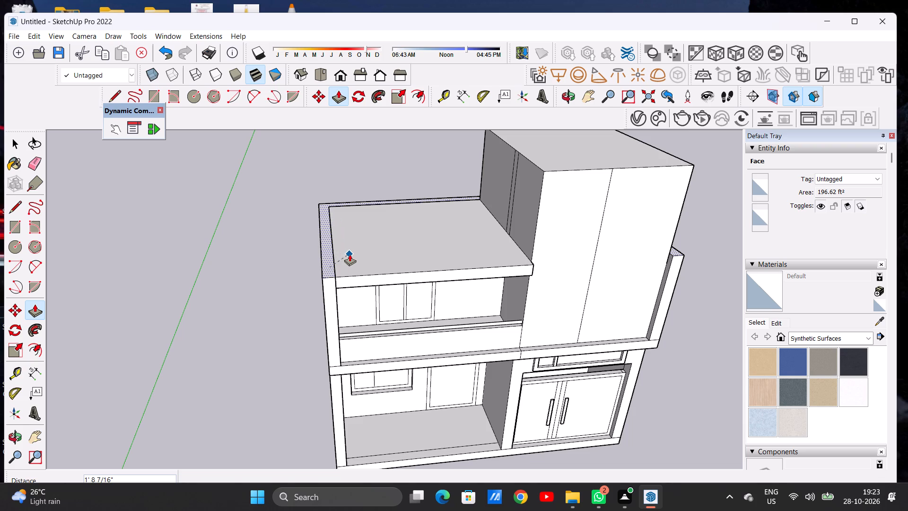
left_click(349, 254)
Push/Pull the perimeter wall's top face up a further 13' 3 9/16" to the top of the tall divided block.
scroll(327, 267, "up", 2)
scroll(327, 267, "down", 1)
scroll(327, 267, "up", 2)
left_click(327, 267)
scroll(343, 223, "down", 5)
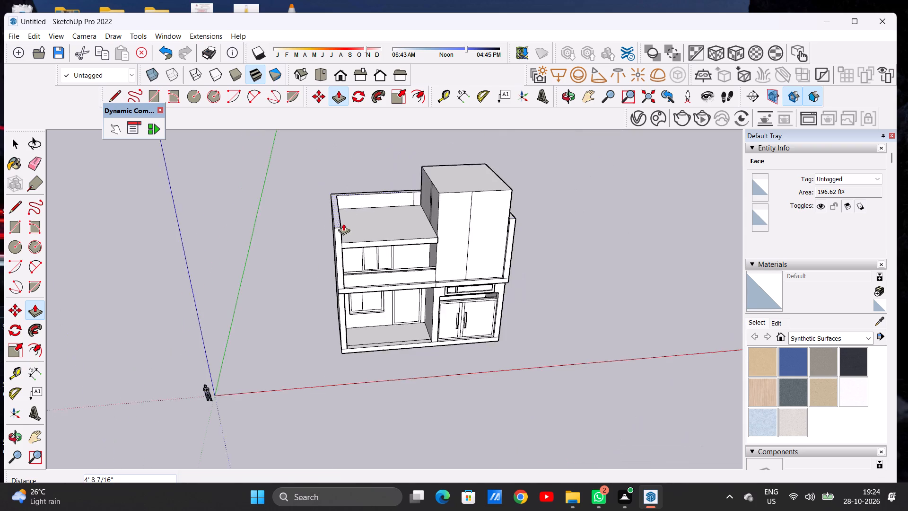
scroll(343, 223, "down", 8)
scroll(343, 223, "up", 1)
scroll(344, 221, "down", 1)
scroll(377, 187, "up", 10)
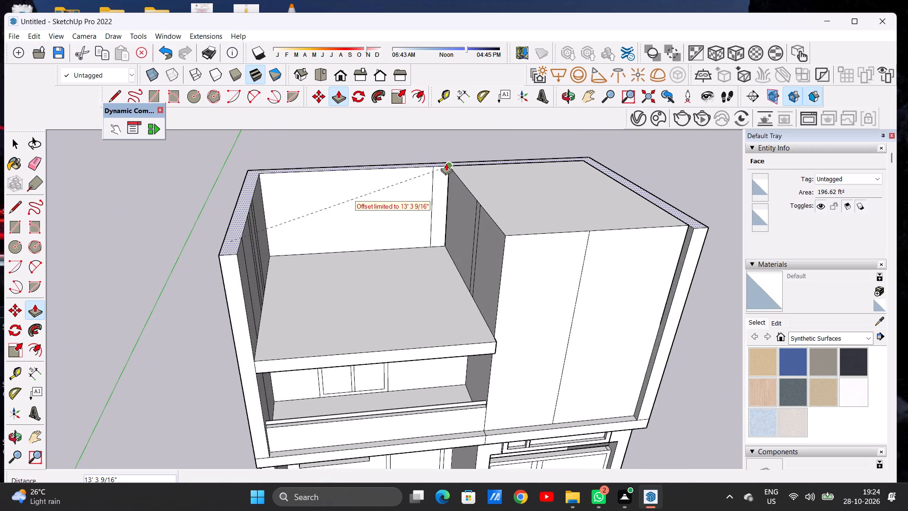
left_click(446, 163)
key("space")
Examine the whole model from above and the front, comparing the raised perimeter walls with the roof slab and tall block.
scroll(386, 246, "down", 4)
scroll(382, 250, "up", 1)
scroll(382, 250, "down", 1)
scroll(382, 250, "up", 1)
scroll(382, 250, "down", 3)
scroll(377, 244, "up", 1)
scroll(377, 245, "down", 2)
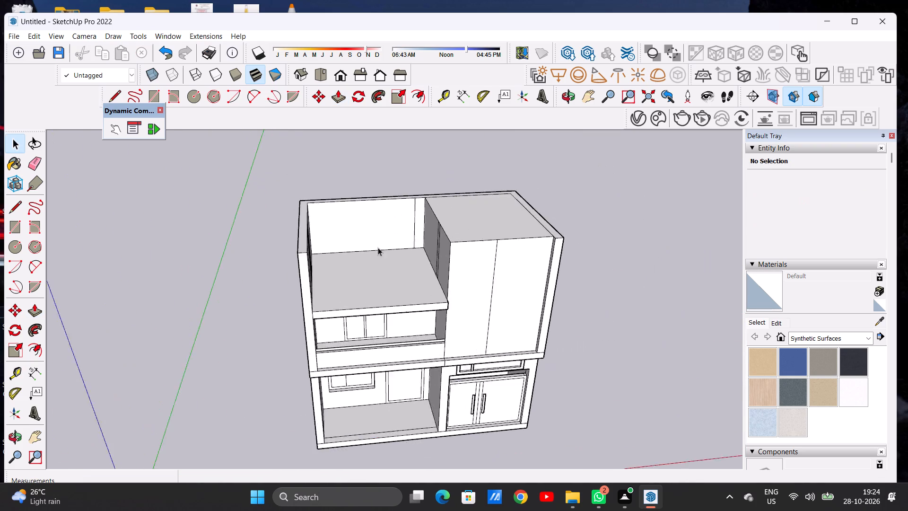
scroll(378, 247, "down", 2)
middle_click_drag(382, 268, 347, 190)
scroll(382, 282, "up", 6)
middle_click_drag(367, 290, 372, 304)
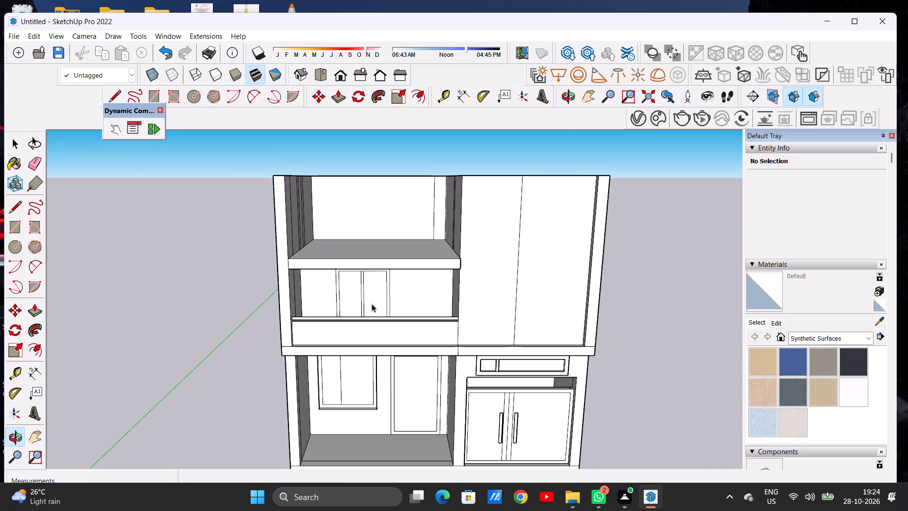
scroll(372, 304, "down", 5)
middle_click_drag(378, 242, 375, 300)
scroll(316, 250, "up", 2)
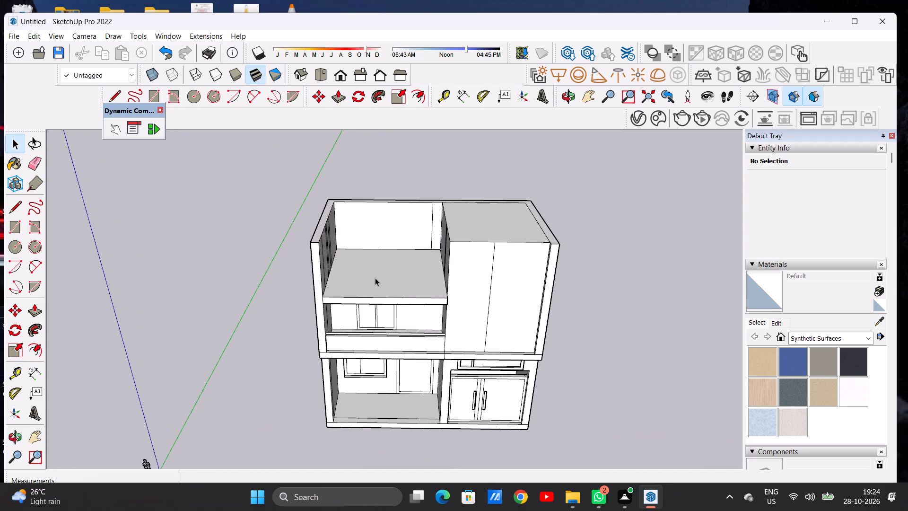
middle_click_drag(387, 300, 389, 220)
scroll(384, 255, "down", 7)
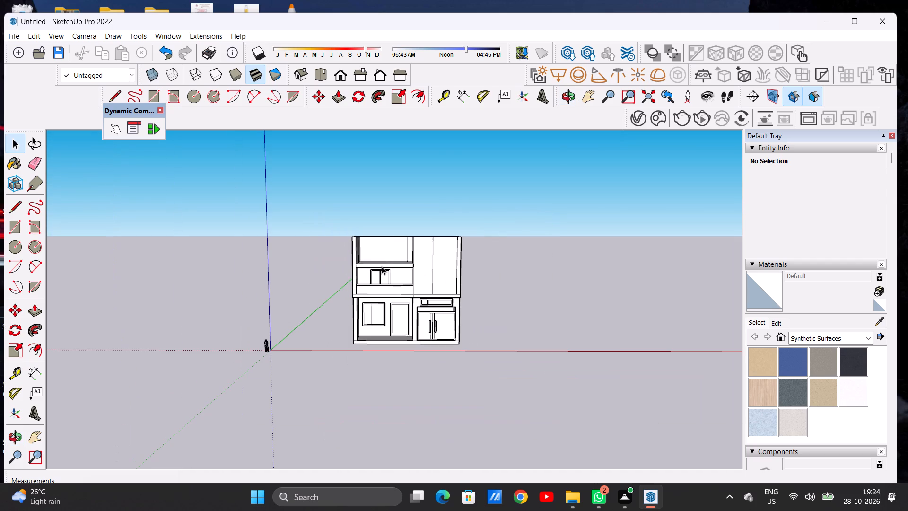
Examine the upper compartment's door, roof slab and handrail up close against the overall front.
scroll(402, 266, "up", 11)
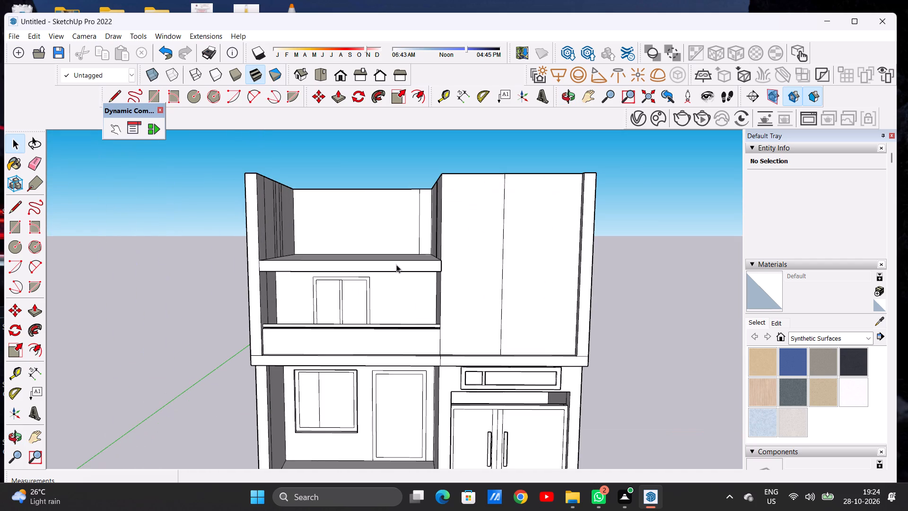
scroll(359, 291, "up", 5)
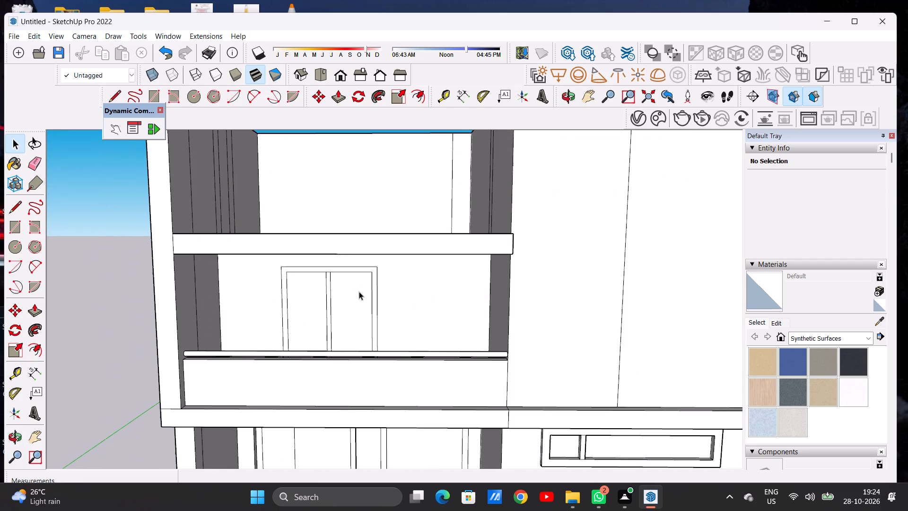
scroll(395, 275, "down", 8)
scroll(378, 308, "up", 7)
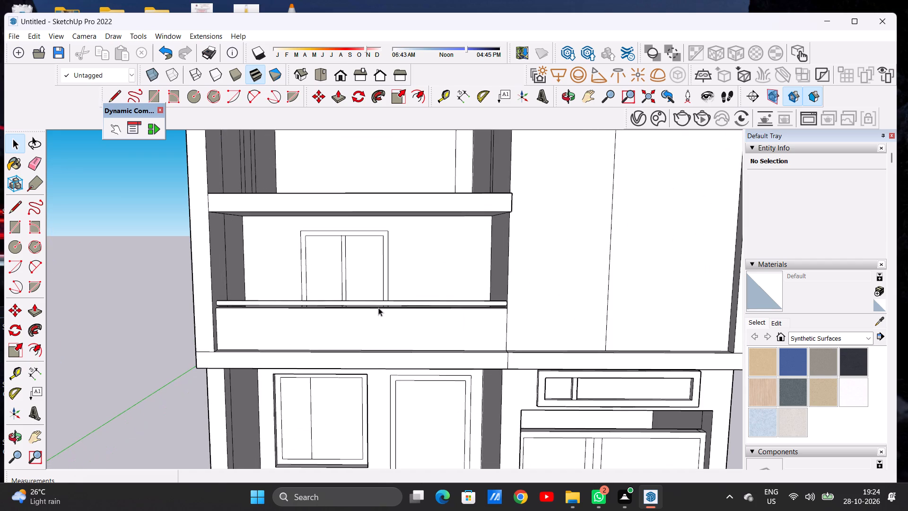
scroll(392, 248, "down", 10)
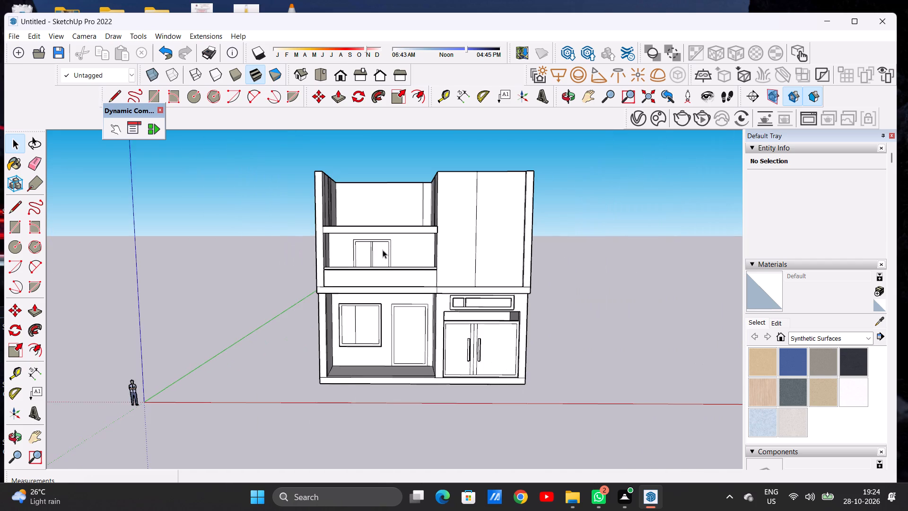
middle_click_drag(383, 250, 371, 321)
scroll(375, 272, "up", 17)
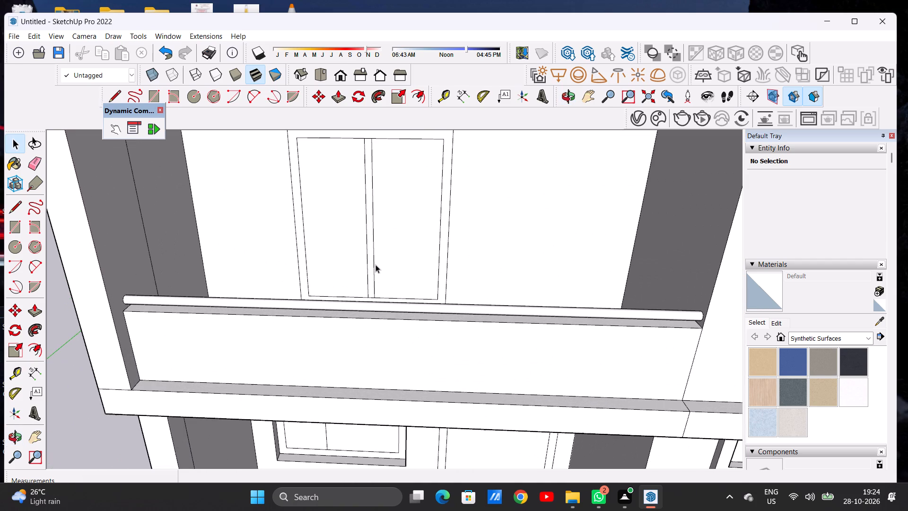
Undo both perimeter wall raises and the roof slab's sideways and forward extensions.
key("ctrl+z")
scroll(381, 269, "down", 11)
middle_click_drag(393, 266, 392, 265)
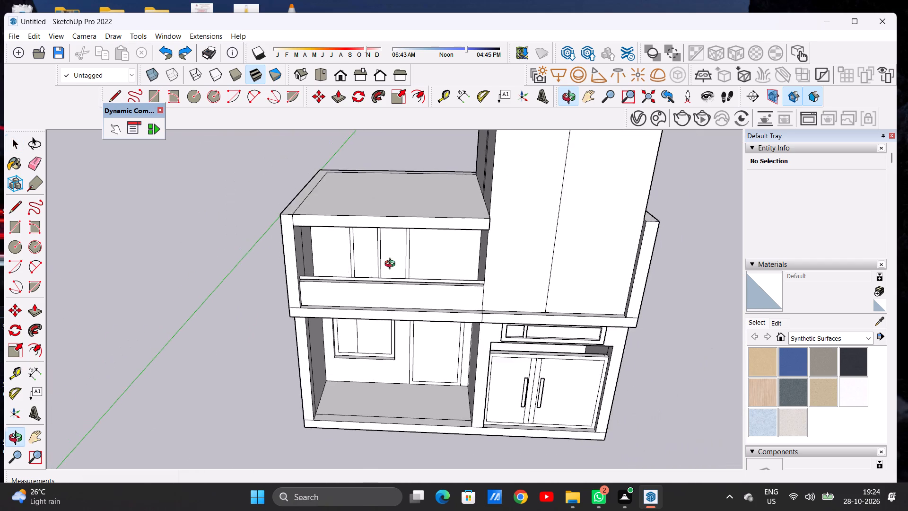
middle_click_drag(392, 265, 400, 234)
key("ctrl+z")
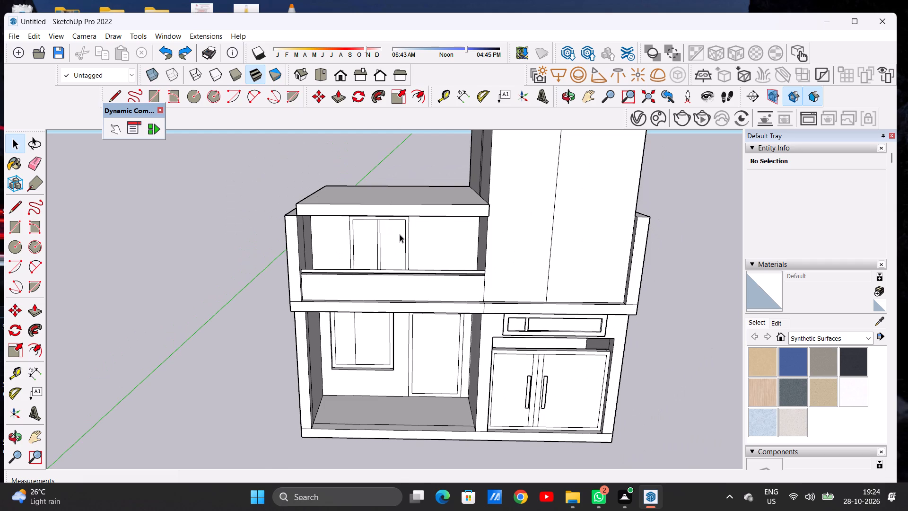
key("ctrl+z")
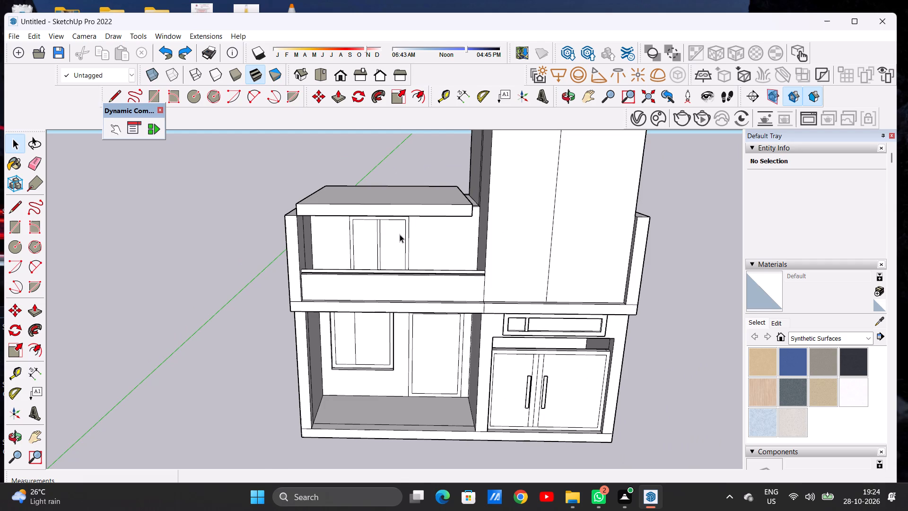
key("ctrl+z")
Examine the upper compartment's divided door, handrail and inset roof slab up close, and the whole model from the front.
scroll(395, 238, "up", 6)
middle_click_drag(377, 240, 375, 345)
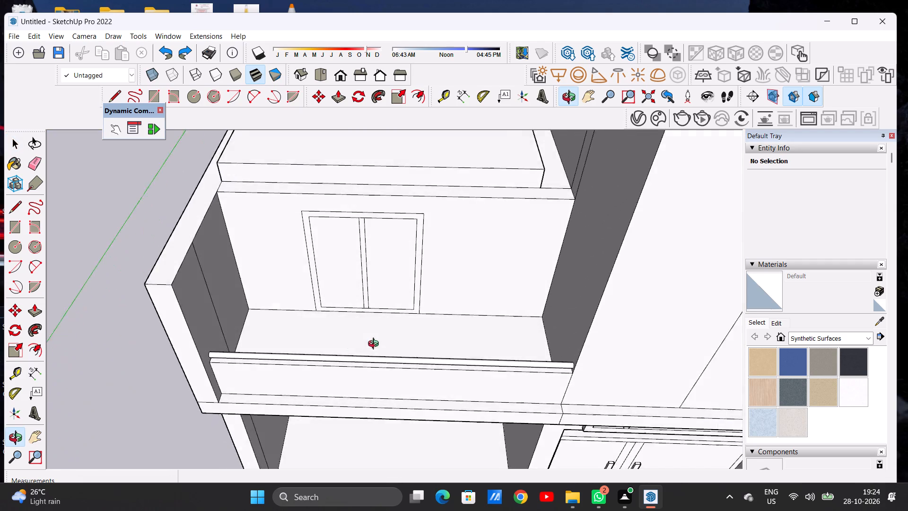
middle_click_drag(375, 345, 385, 304)
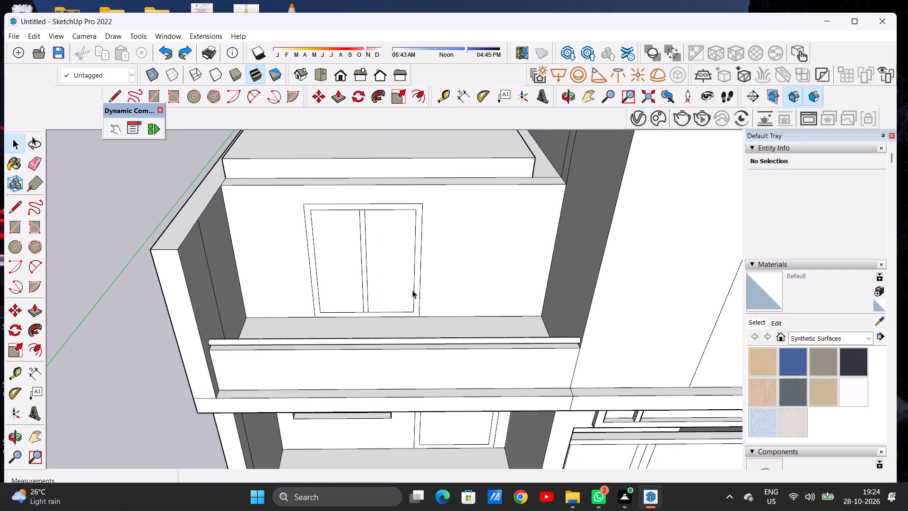
scroll(416, 289, "up", 4)
scroll(348, 288, "down", 12)
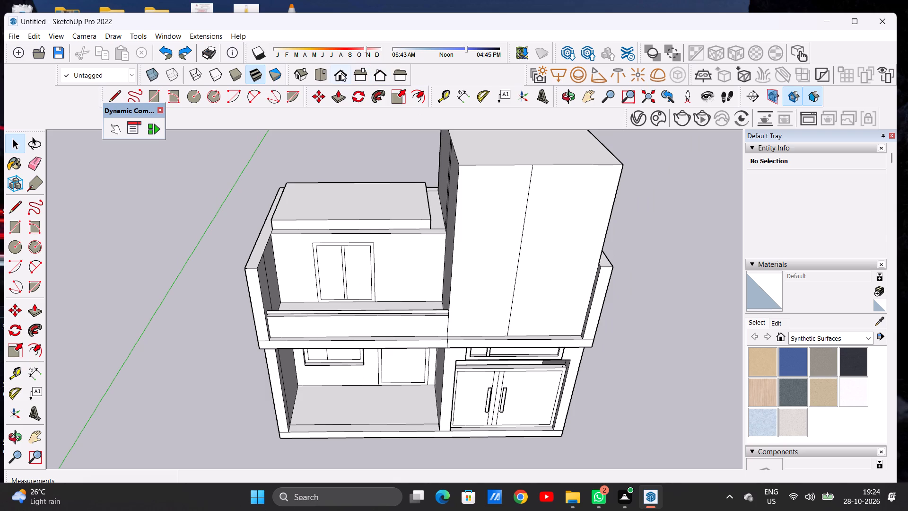
left_click(340, 72)
scroll(380, 171, "down", 4)
middle_click_drag(356, 238, 348, 262)
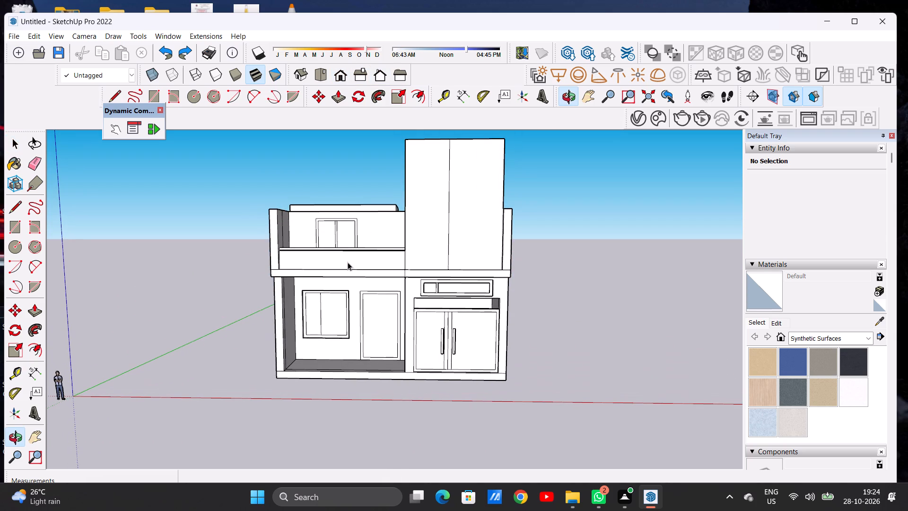
scroll(424, 264, "down", 3)
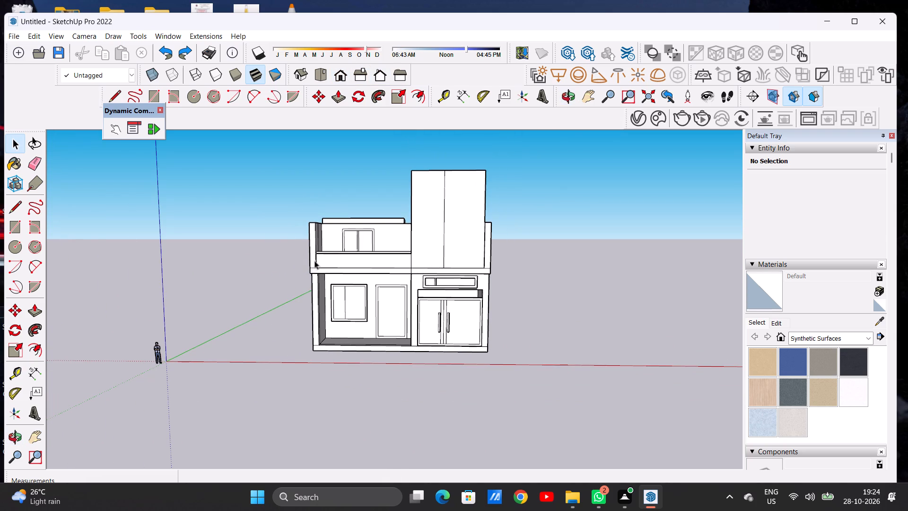
scroll(331, 233, "up", 12)
scroll(383, 231, "down", 1)
scroll(385, 242, "up", 6)
middle_click_drag(374, 236, 375, 300)
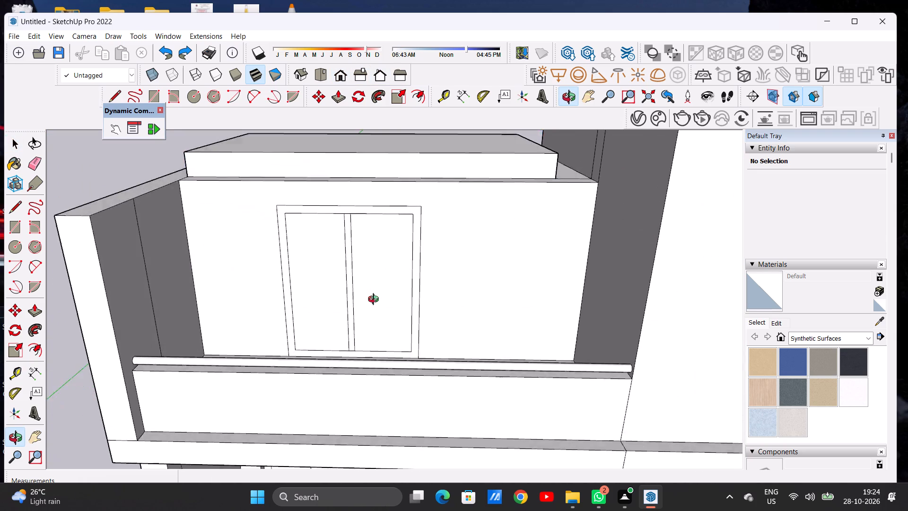
Erase the upper compartment's divided door, including its outer frame, inner outline and centre divider.
middle_click_drag(375, 300, 375, 317)
key("e")
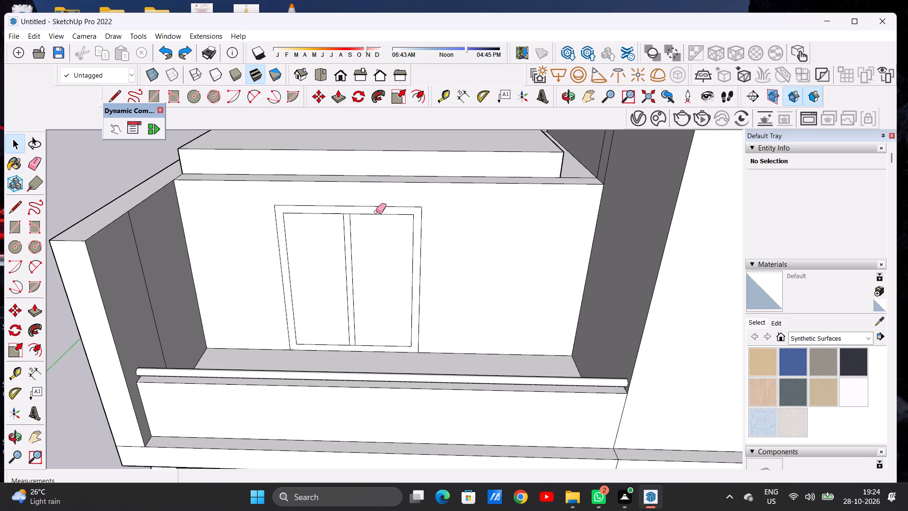
left_click_drag(376, 211, 376, 219)
left_click_drag(352, 235, 340, 252)
left_click_drag(331, 215, 331, 221)
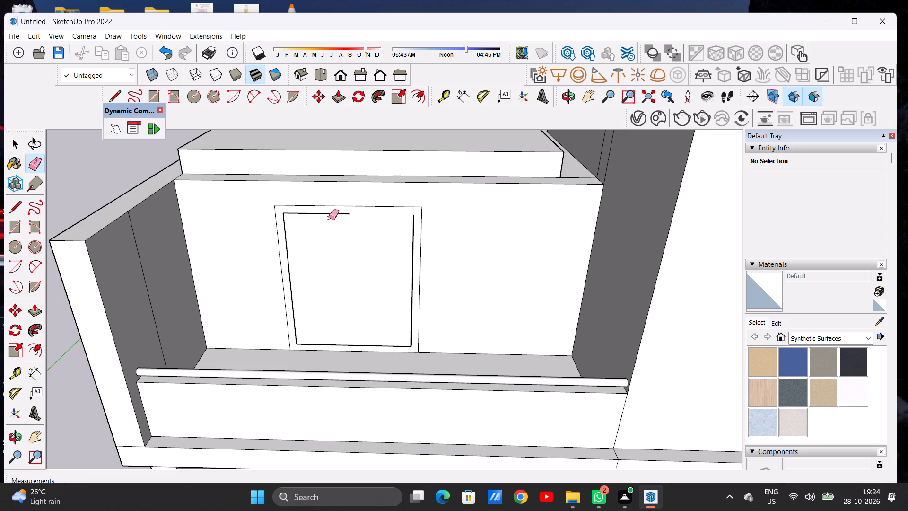
left_click_drag(327, 214, 328, 220)
left_click_drag(278, 254, 297, 263)
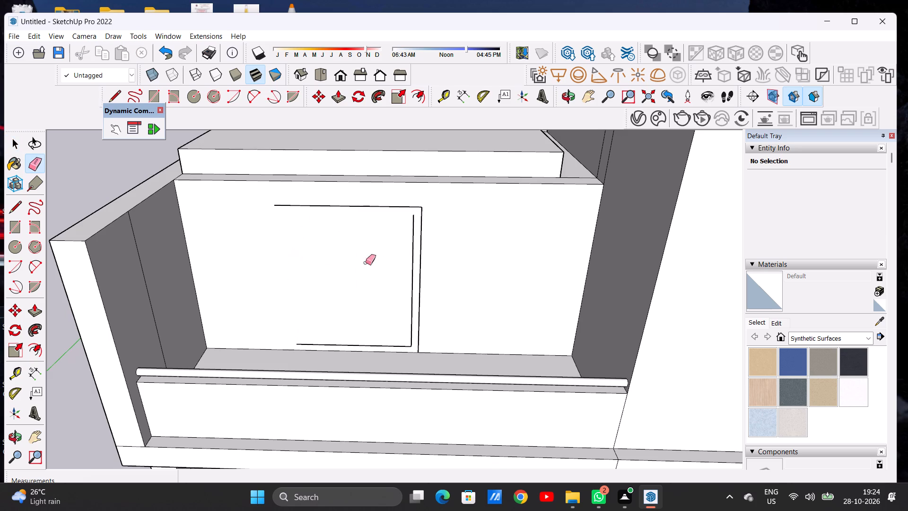
left_click_drag(428, 258, 405, 269)
left_click_drag(412, 203, 412, 217)
scroll(397, 338, "up", 6)
left_click_drag(396, 344, 398, 356)
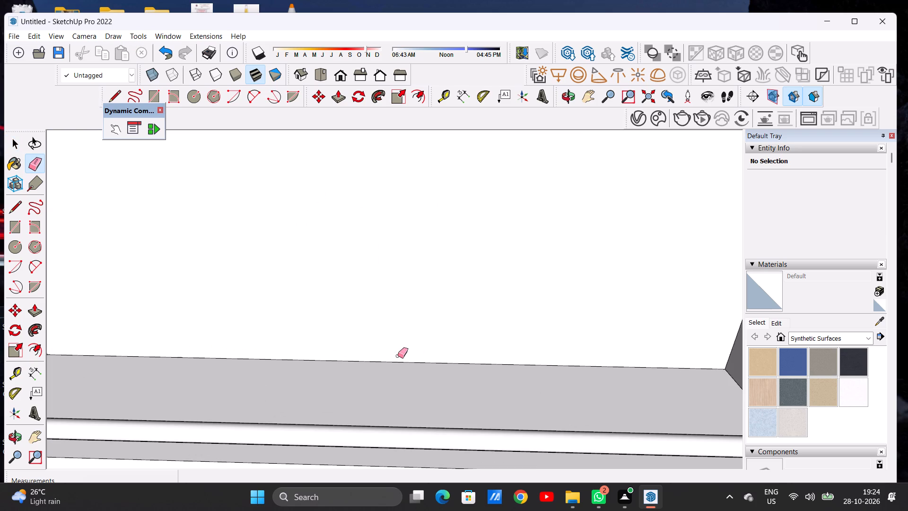
Draw a door outline about 12' square on the upper compartment's back wall, standing on the floor edge.
key("r")
scroll(419, 346, "up", 1)
scroll(419, 346, "down", 12)
scroll(369, 345, "up", 1)
scroll(369, 345, "down", 1)
scroll(369, 346, "up", 2)
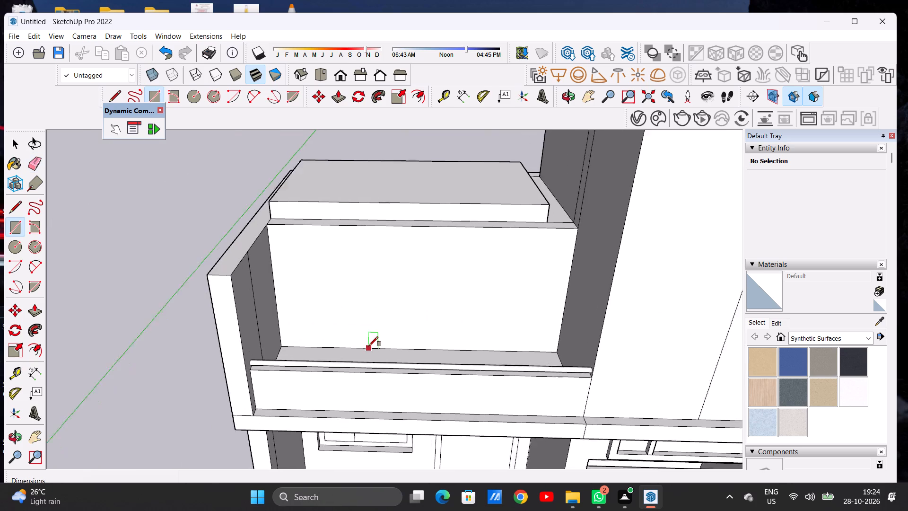
left_click(349, 345)
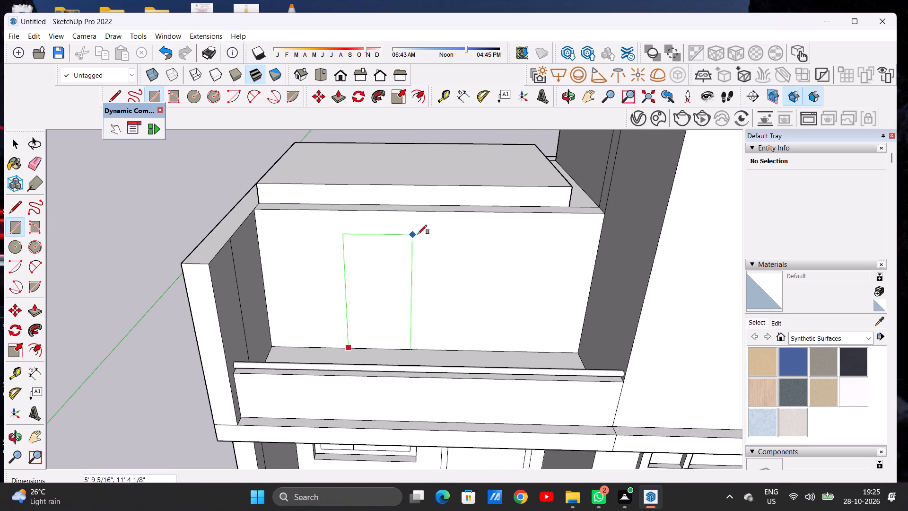
left_click(488, 229)
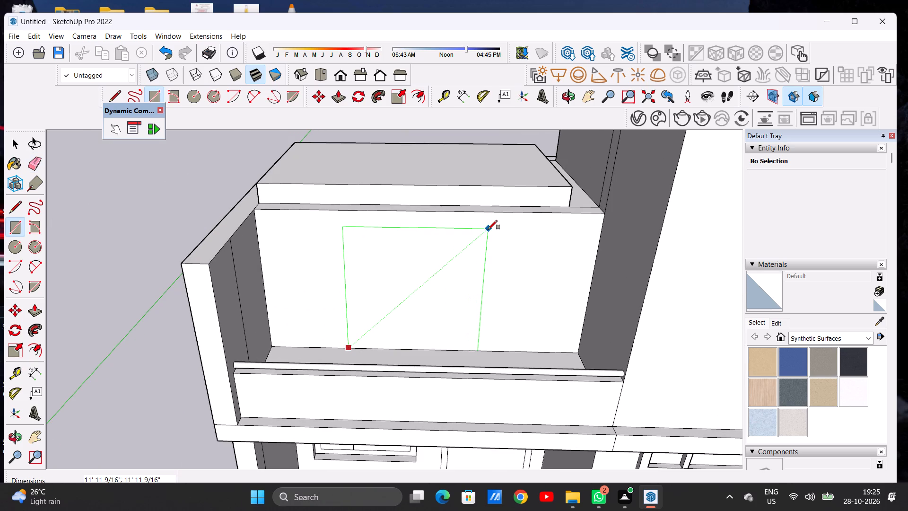
key("space")
Examine the upper door outline's proportions against the lower door, window and whole front.
scroll(405, 254, "down", 6)
middle_click_drag(417, 282, 425, 217)
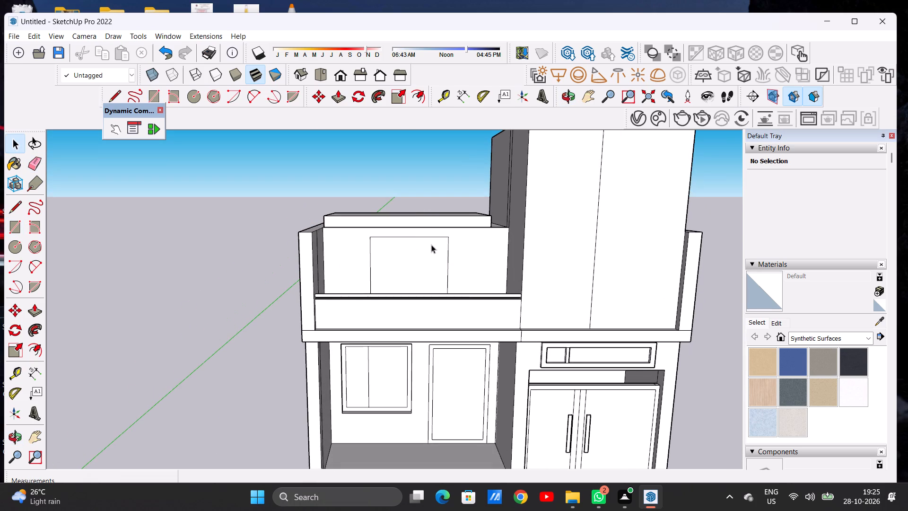
scroll(431, 245, "up", 2)
scroll(350, 260, "down", 5)
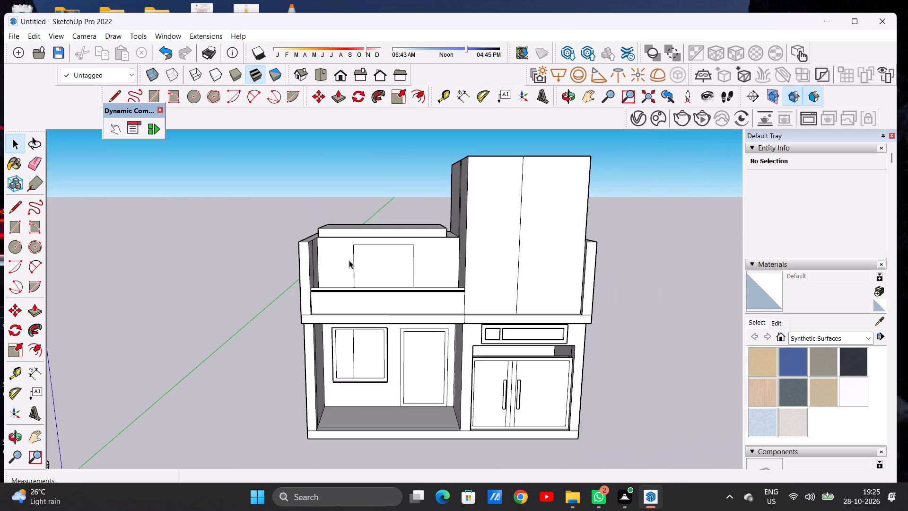
scroll(401, 263, "up", 5)
scroll(401, 263, "down", 1)
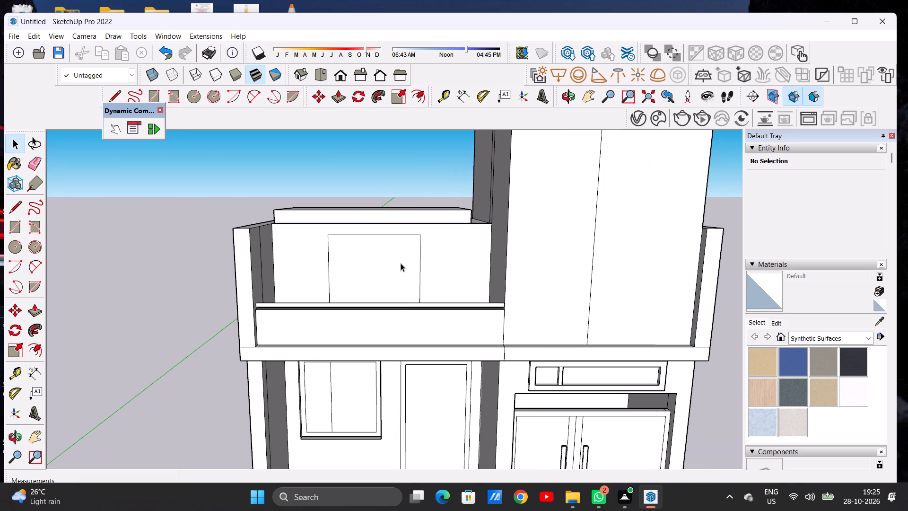
scroll(387, 255, "down", 5)
middle_click_drag(403, 273, 402, 245)
scroll(407, 251, "up", 3)
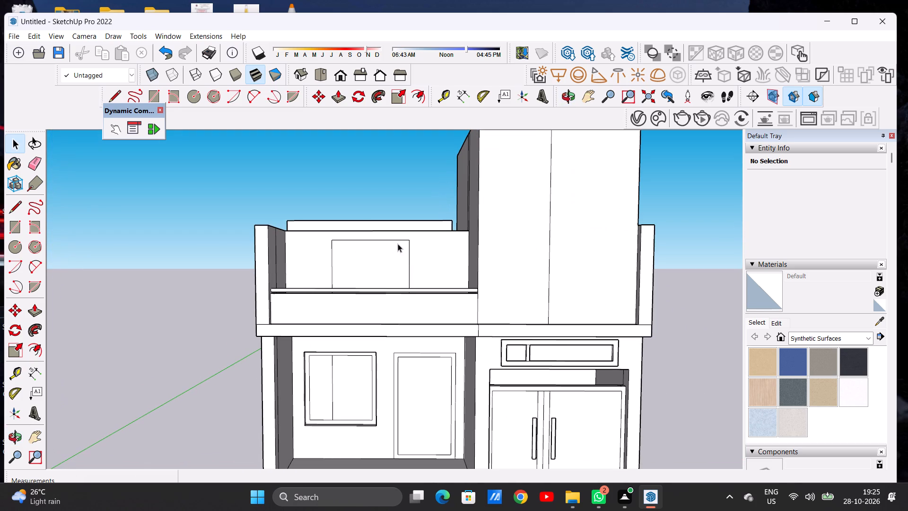
Offset the upper door outline inward by about 7" to form its frame.
middle_click_drag(398, 244, 397, 351)
scroll(395, 281, "up", 5)
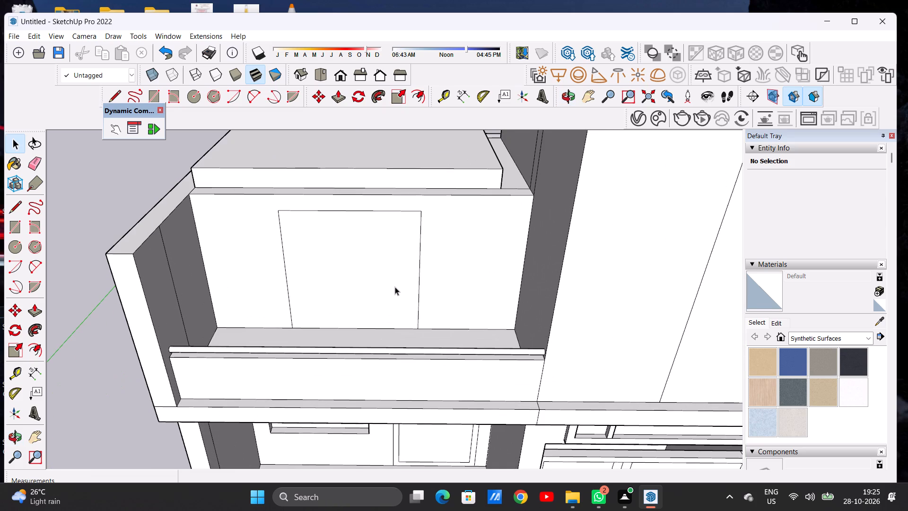
middle_click_drag(409, 255, 410, 248)
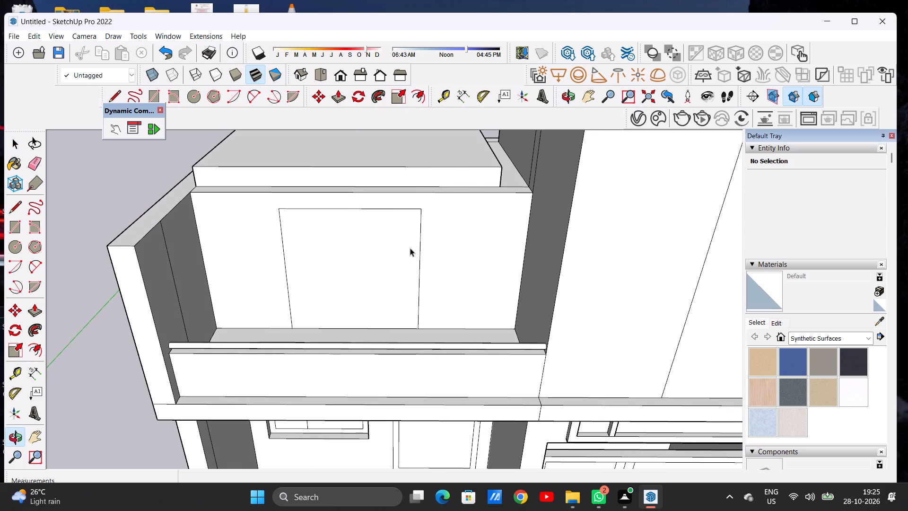
type("OF")
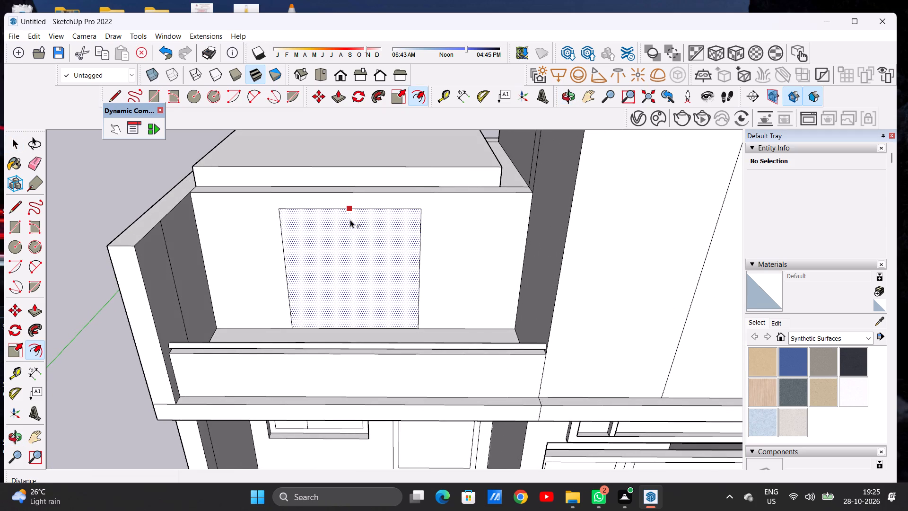
left_click(350, 220)
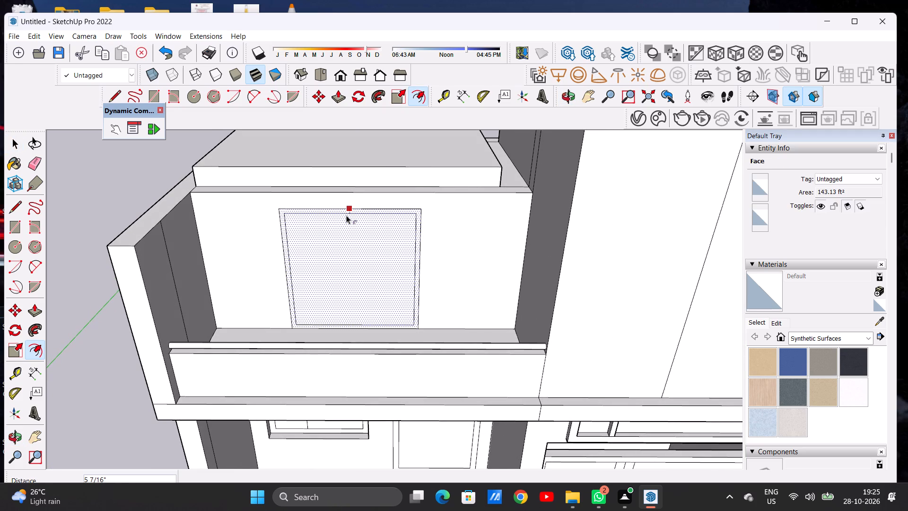
left_click(346, 215)
key("space")
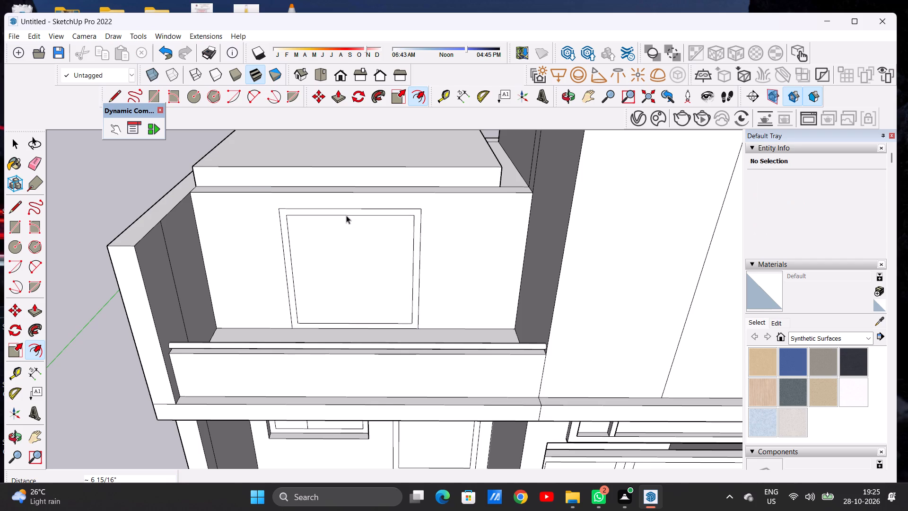
Draw a vertical dividing line about 10' 10" long down the middle of the upper door's inner panel.
scroll(351, 215, "down", 4)
middle_click_drag(350, 245, 356, 211)
key("l")
scroll(358, 241, "up", 4)
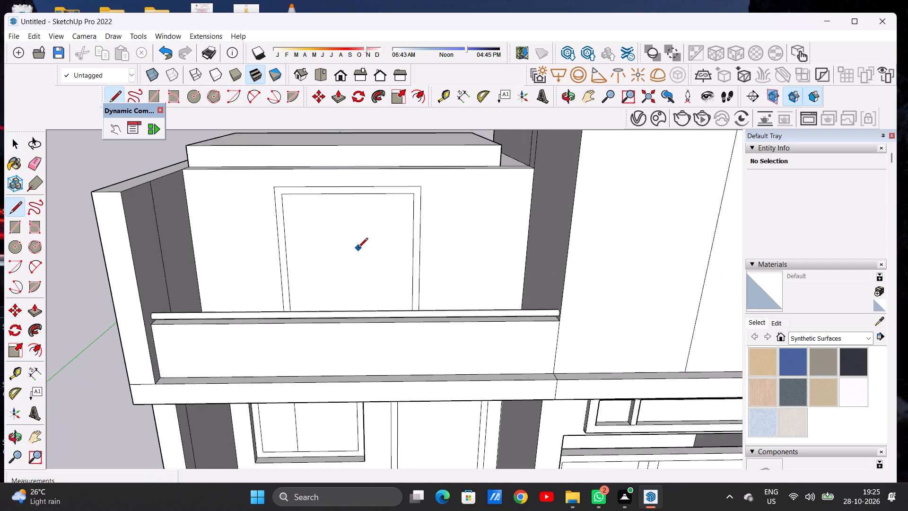
scroll(358, 248, "up", 2)
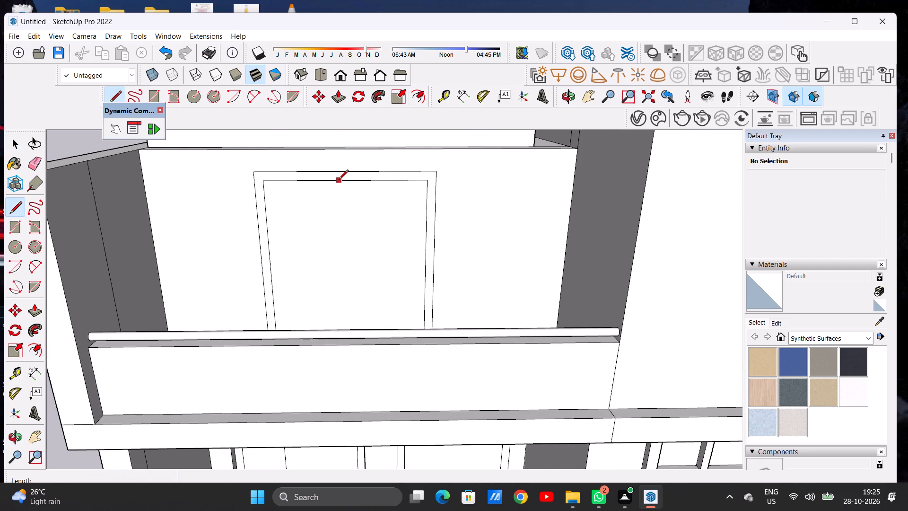
left_click(339, 180)
scroll(343, 187, "down", 5)
middle_click_drag(345, 200, 345, 276)
scroll(345, 276, "up", 4)
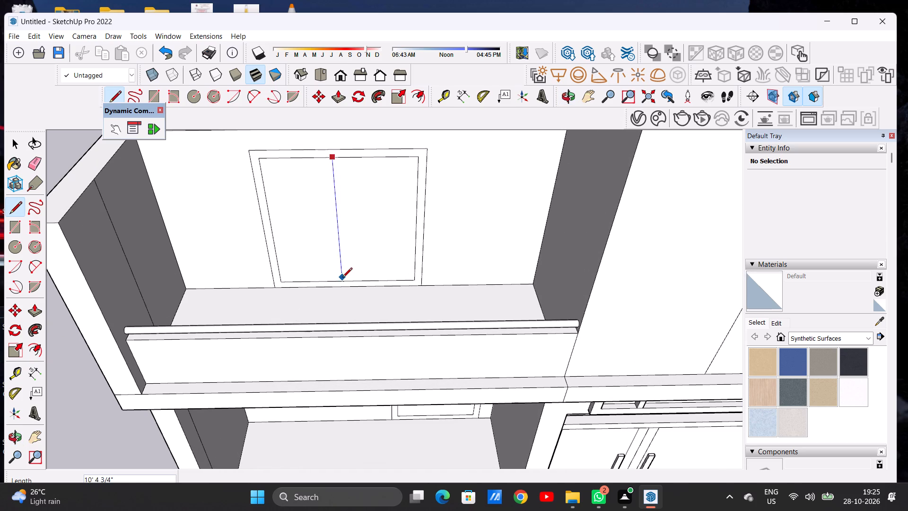
left_click(342, 278)
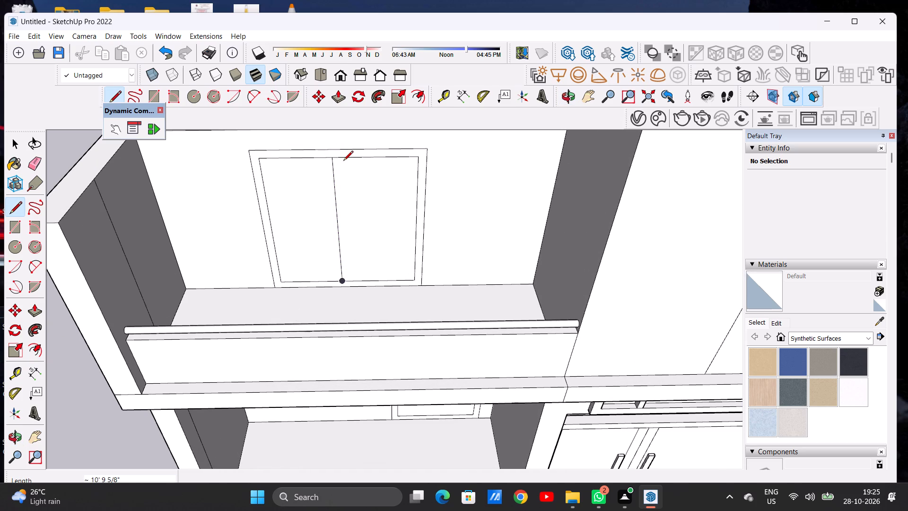
Draw a second full-height vertical line just beside the first to form the upper door's centre divider.
scroll(343, 161, "up", 6)
left_click(335, 154)
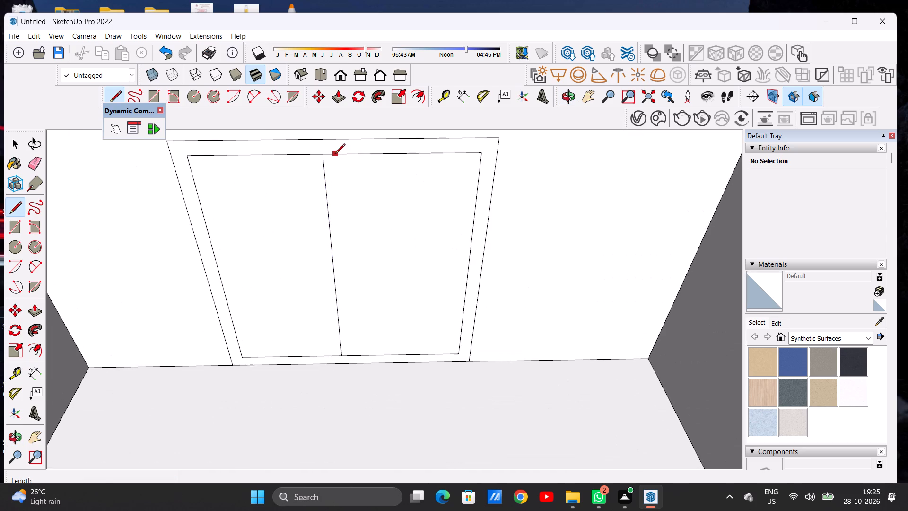
scroll(342, 220, "down", 6)
scroll(346, 282, "up", 6)
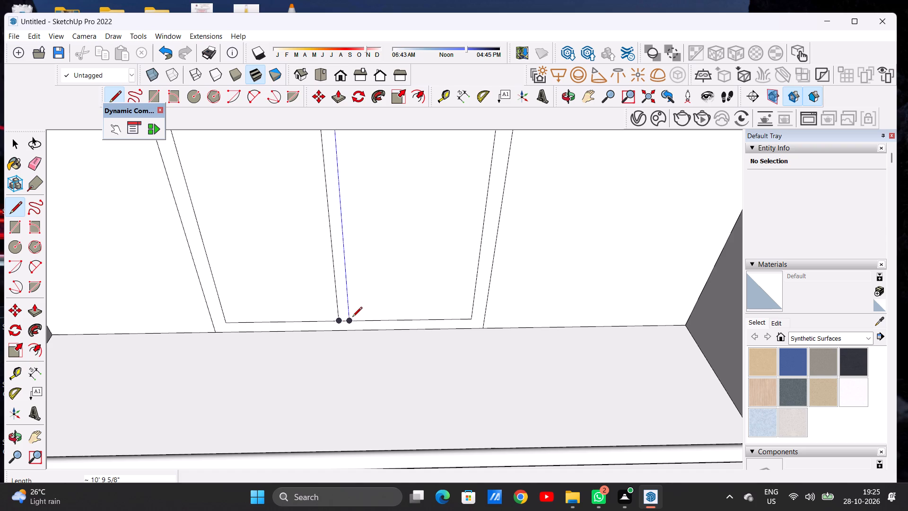
left_click(349, 317)
key("space")
Examine the whole model from the front and oblique angles, comparing the divided upper door with the roof slab and tall block.
scroll(385, 281, "down", 15)
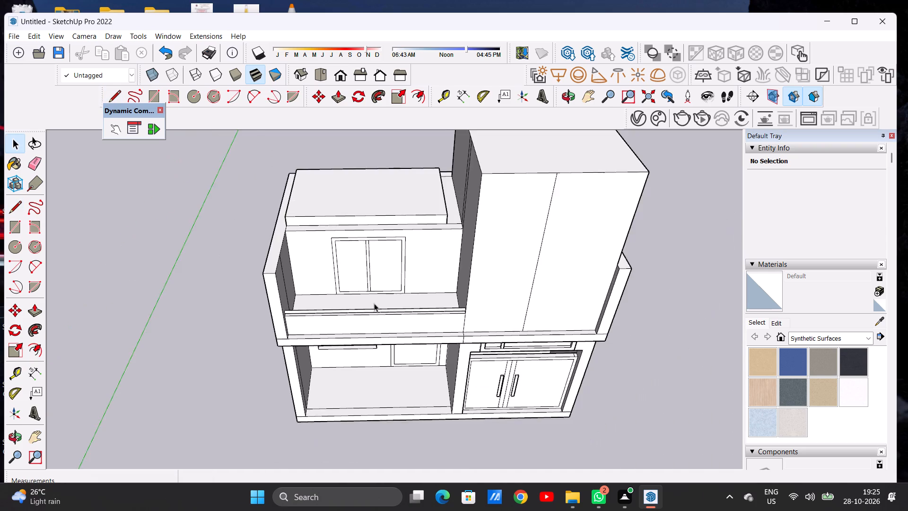
middle_click_drag(373, 304, 377, 202)
scroll(331, 253, "down", 7)
middle_click_drag(349, 287, 345, 268)
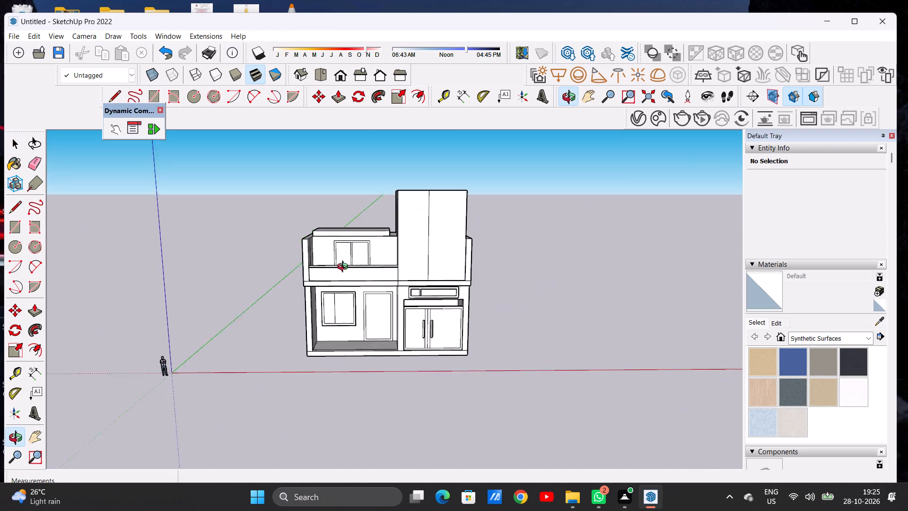
middle_click_drag(345, 268, 340, 269)
scroll(373, 247, "up", 6)
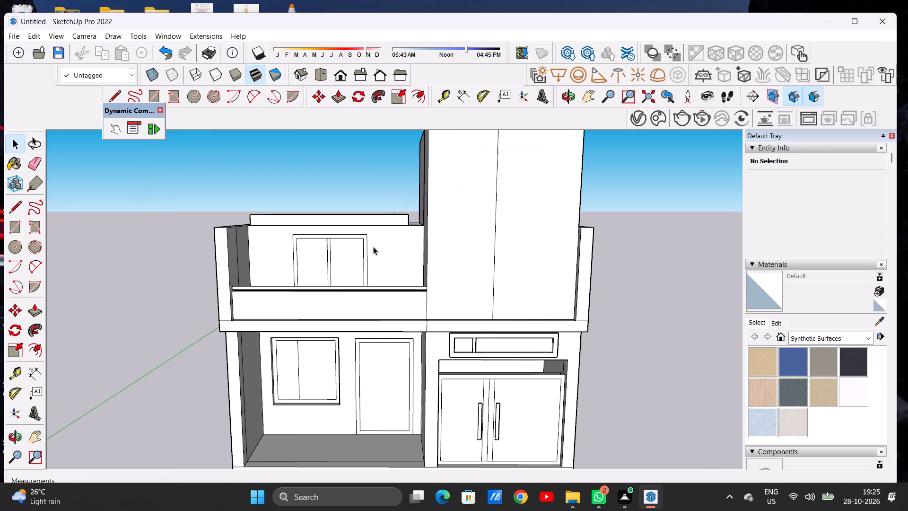
scroll(373, 247, "up", 2)
scroll(311, 246, "down", 5)
middle_click_drag(335, 209, 262, 280)
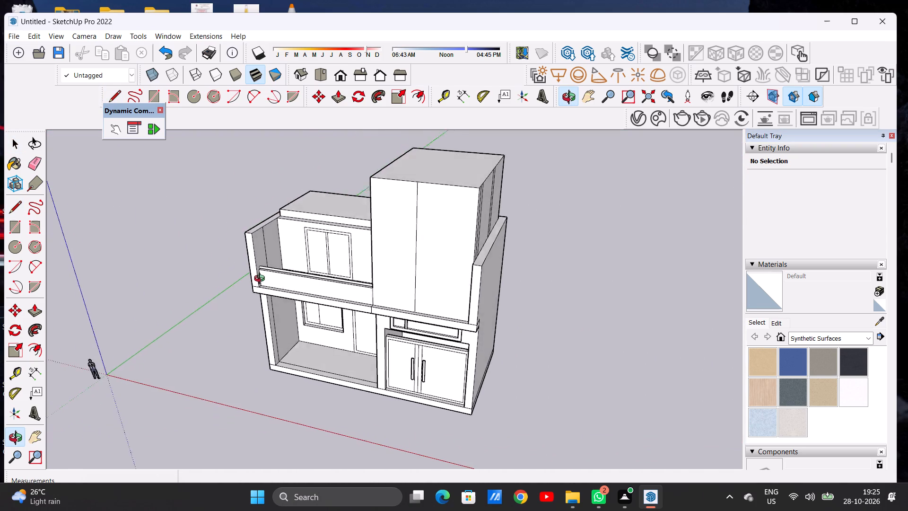
middle_click_drag(262, 280, 322, 262)
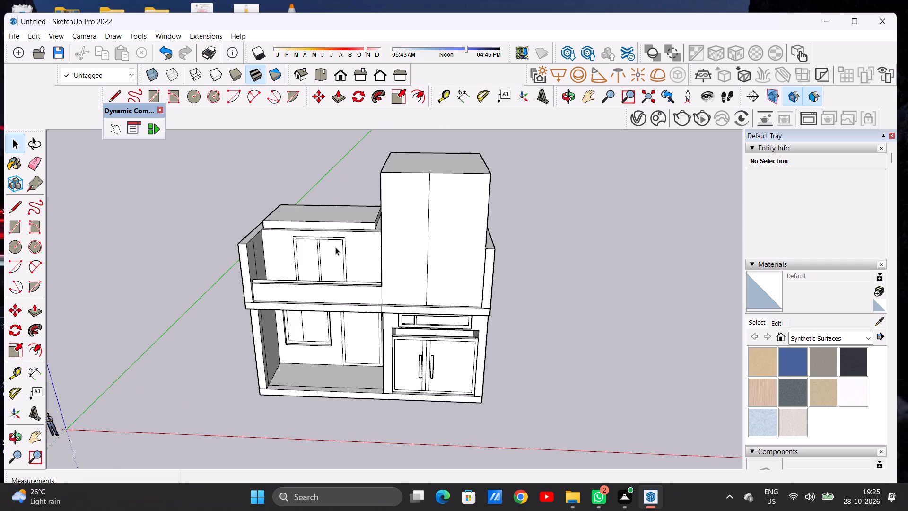
scroll(340, 232, "up", 1)
scroll(340, 232, "down", 1)
scroll(340, 232, "up", 3)
middle_click_drag(347, 242, 377, 243)
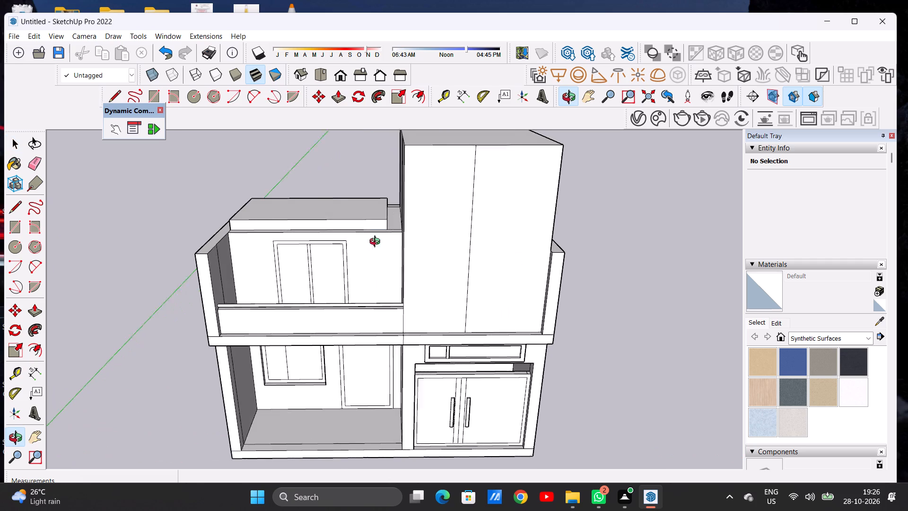
middle_click_drag(377, 243, 384, 243)
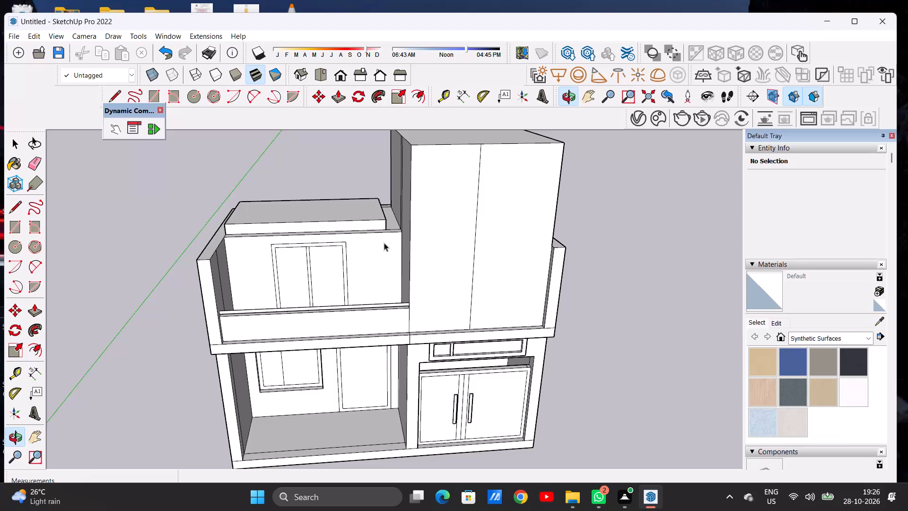
Extend the roof slab's side about 2' 5" with Push/Pull so it meets the tall block.
scroll(384, 243, "down", 6)
middle_click_drag(373, 235, 295, 248)
scroll(358, 227, "up", 10)
key("p")
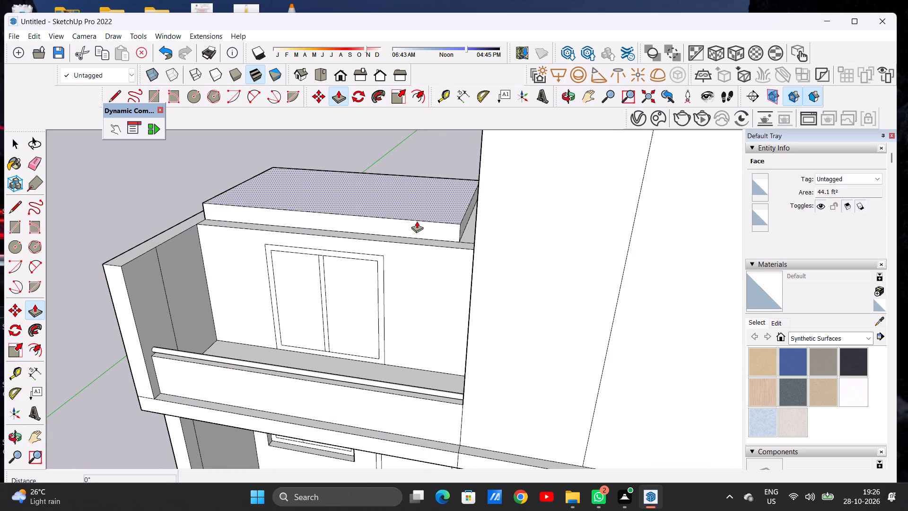
middle_click_drag(434, 229, 463, 220)
scroll(478, 229, "up", 6)
middle_click_drag(461, 233, 454, 240)
scroll(452, 232, "up", 6)
left_click(436, 225)
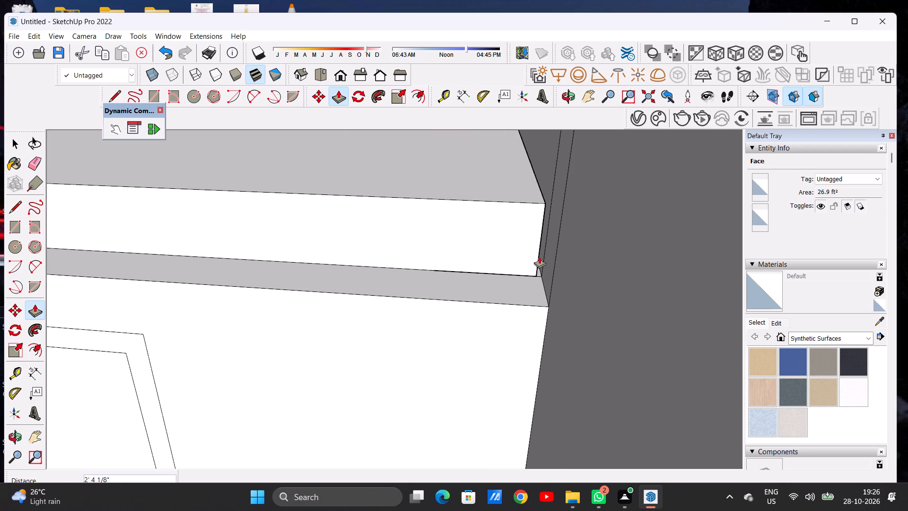
left_click(543, 272)
Extend the roof slab's opposite side about 1' 6" with Push/Pull to the inner edge of the outer side wall.
scroll(507, 267, "down", 2)
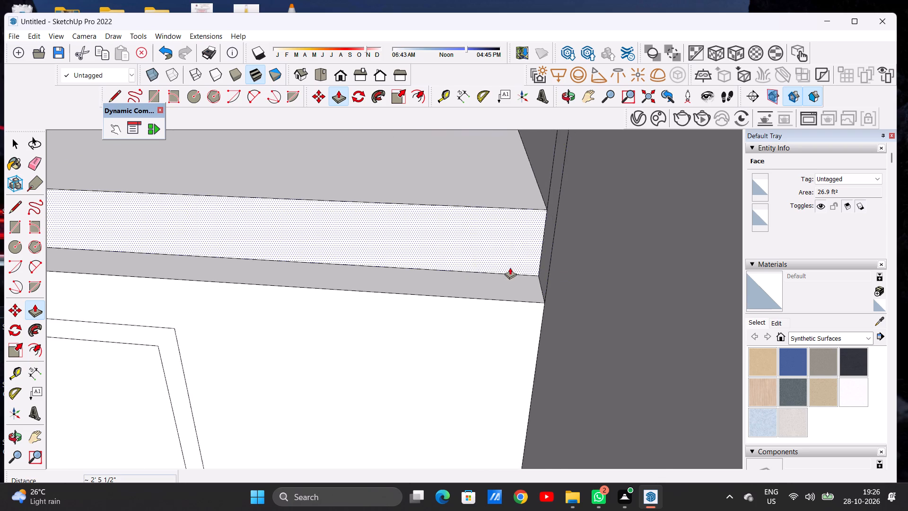
scroll(510, 267, "down", 17)
middle_click_drag(333, 251, 520, 262)
scroll(322, 283, "up", 5)
left_click(288, 257)
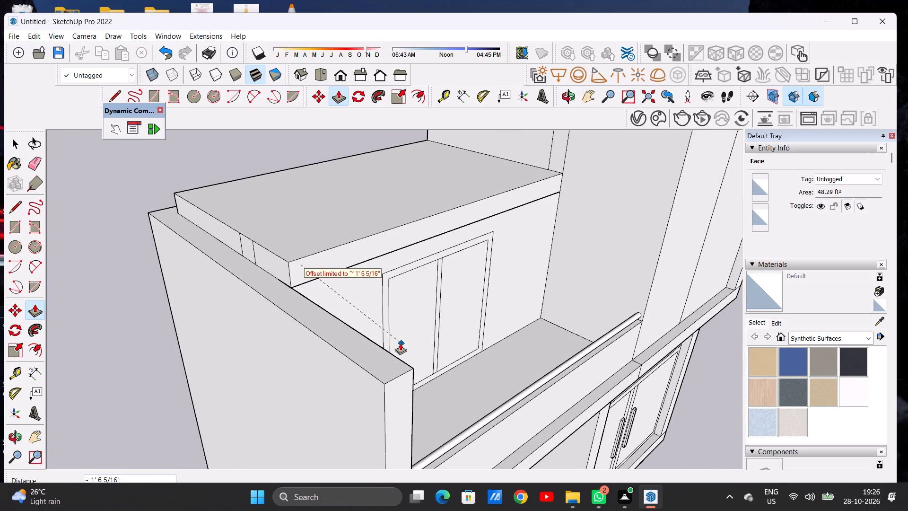
left_click(397, 345)
Extend the roof slab's front face forward about 9' 11" with Push/Pull, aligning it with the side wall's front inner corner.
scroll(306, 273, "up", 3)
left_click(293, 272)
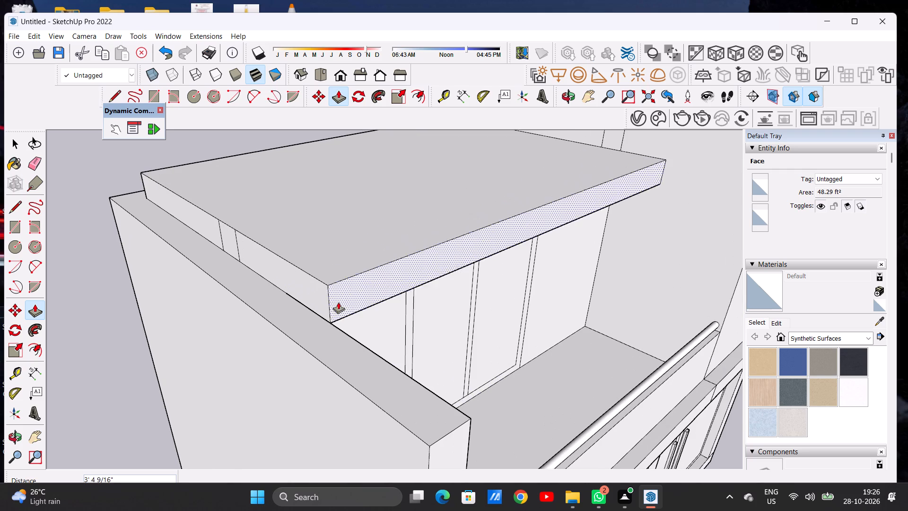
left_click(469, 419)
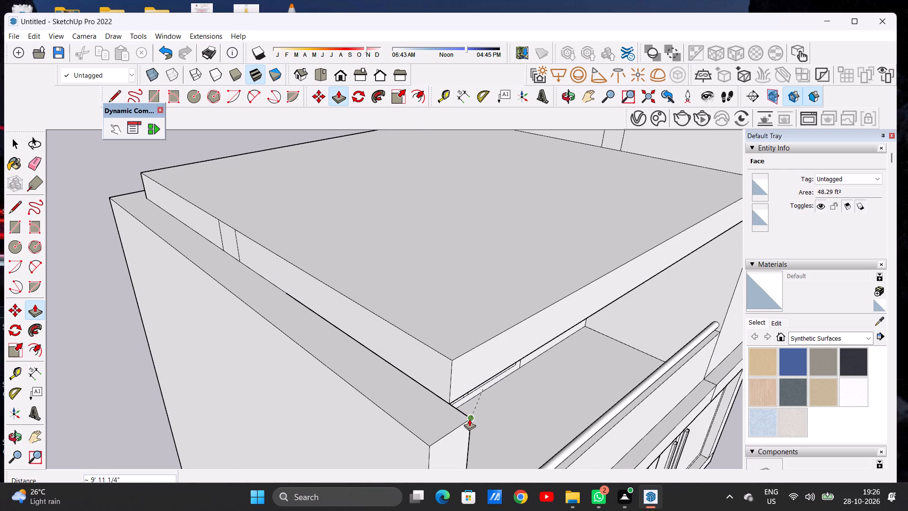
Extend the roof slab's front face slightly further forward with Push/Pull to the side wall's front inner corner.
left_click(458, 377)
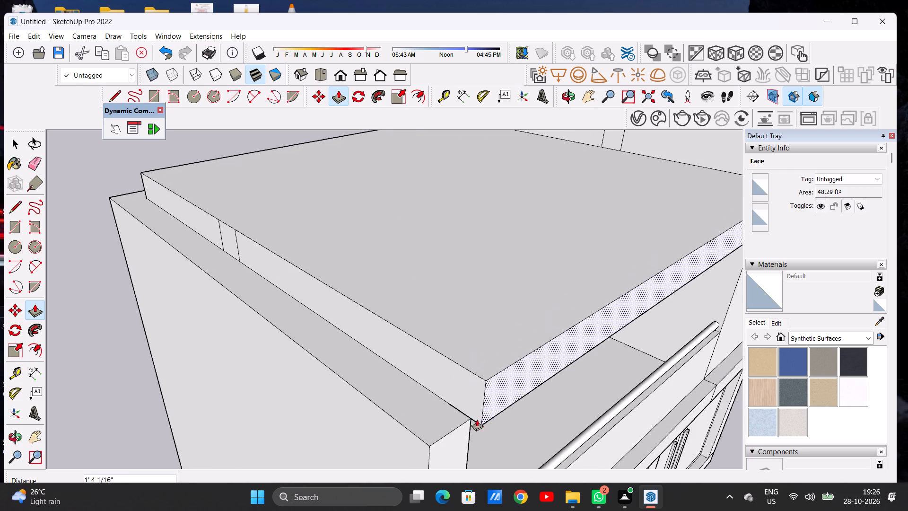
left_click(470, 414)
key("space")
Examine the model from the side and front, checking how the extended roof slab meets the tall block and outer walls.
scroll(389, 368, "down", 18)
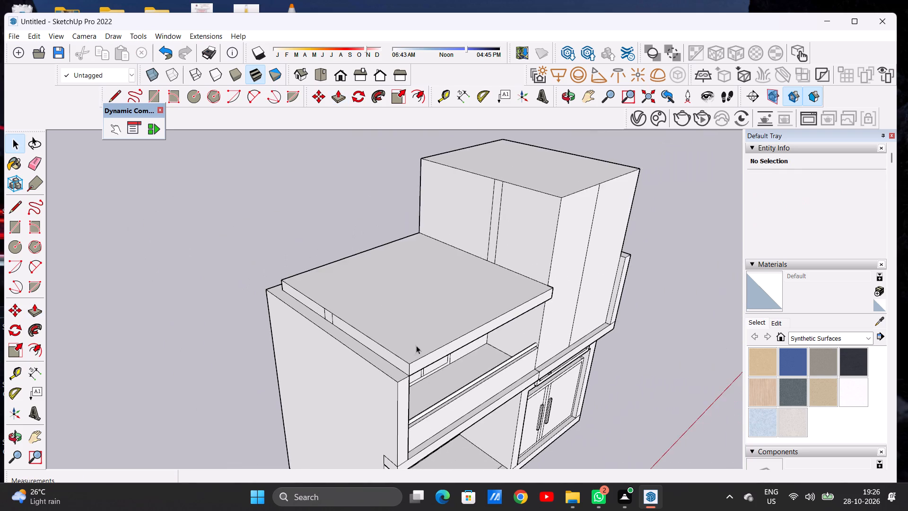
middle_click_drag(494, 348, 182, 286)
middle_click_drag(344, 314, 352, 314)
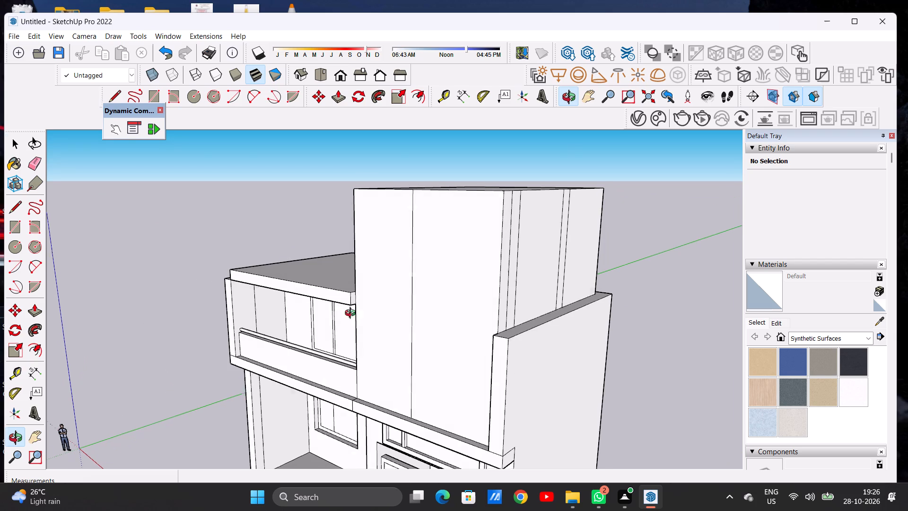
middle_click_drag(352, 314, 463, 312)
scroll(486, 320, "down", 9)
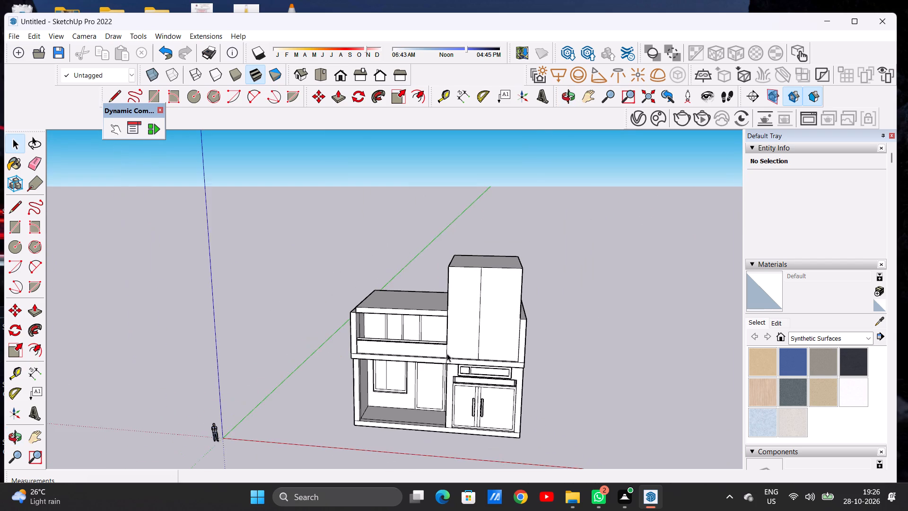
middle_click_drag(446, 353, 450, 323)
scroll(343, 300, "up", 2)
scroll(343, 300, "down", 1)
scroll(343, 300, "up", 3)
Raise the outer wall's continuous top face about 15' with Push/Pull to the top of the tall block.
middle_click_drag(365, 294, 385, 369)
scroll(346, 319, "up", 6)
scroll(347, 318, "down", 1)
scroll(347, 318, "up", 1)
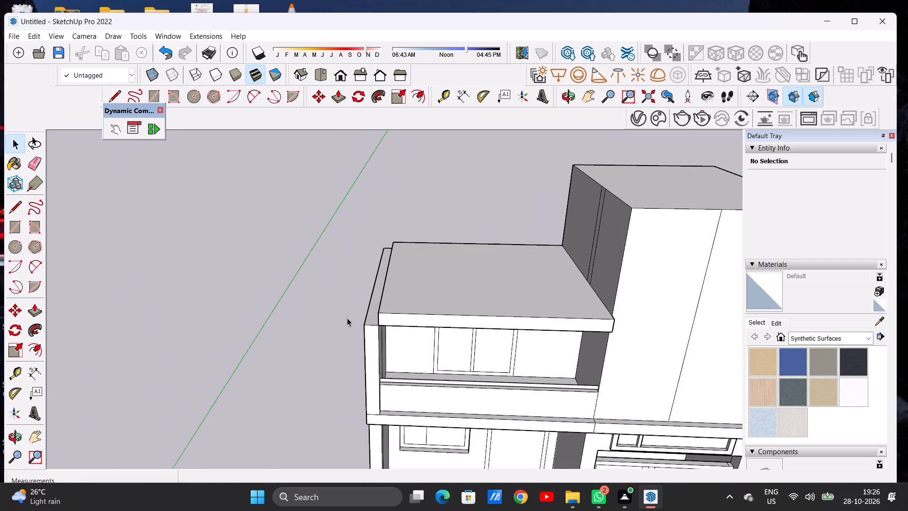
key("p")
scroll(355, 314, "up", 5)
left_click(384, 322)
scroll(386, 282, "down", 3)
scroll(386, 287, "up", 1)
scroll(386, 288, "down", 4)
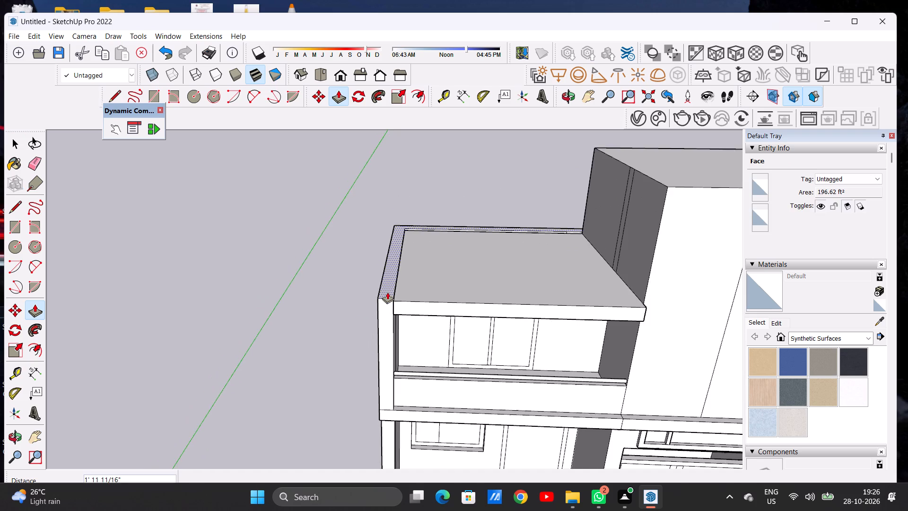
scroll(387, 292, "down", 3)
scroll(405, 238, "up", 5)
scroll(517, 202, "down", 1)
scroll(507, 209, "up", 1)
scroll(506, 210, "down", 4)
left_click(691, 195)
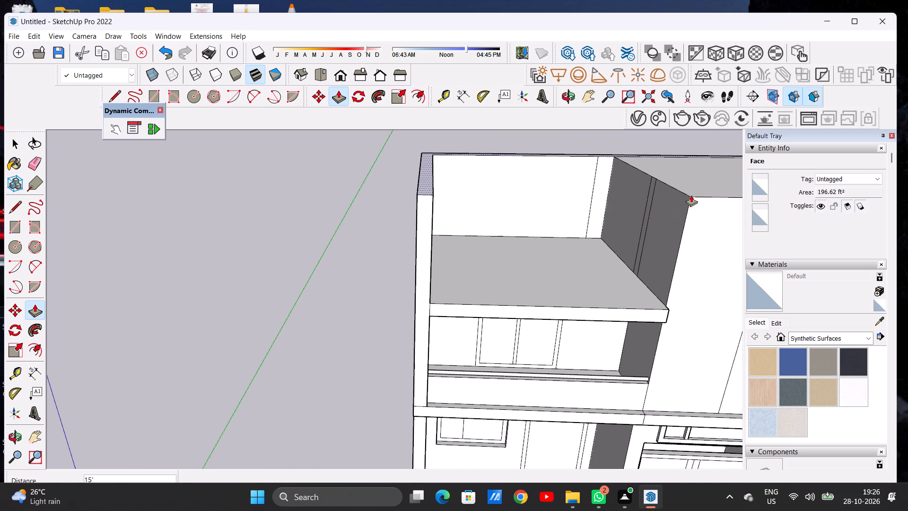
key("space")
Examine the raised outer walls around the roof slab from the front and from above.
scroll(219, 295, "down", 12)
middle_click_drag(366, 327, 347, 251)
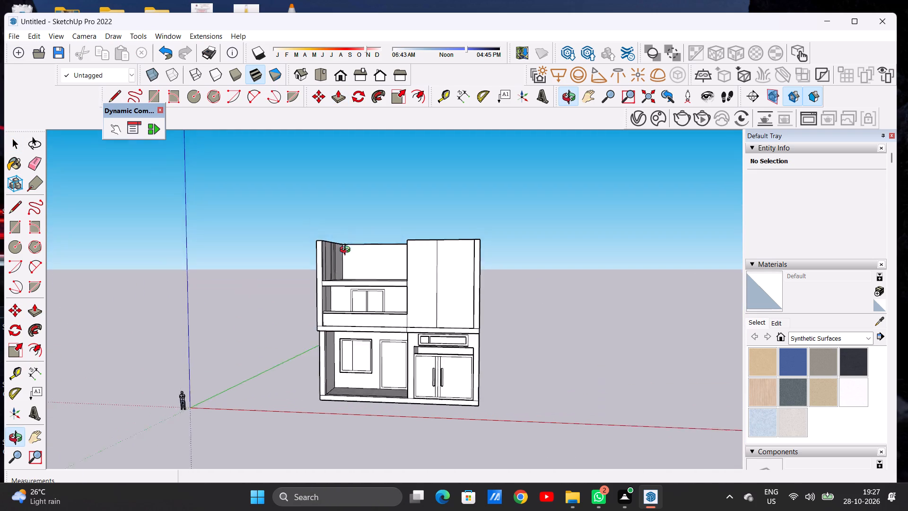
middle_click_drag(347, 251, 353, 268)
scroll(444, 276, "down", 6)
scroll(410, 267, "up", 9)
scroll(402, 260, "down", 1)
scroll(402, 260, "up", 2)
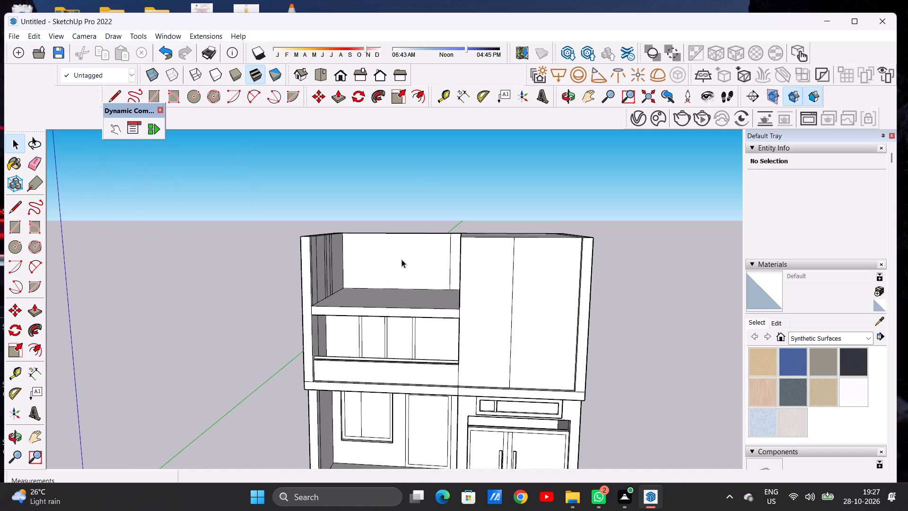
scroll(406, 259, "down", 4)
middle_click_drag(401, 265, 419, 261)
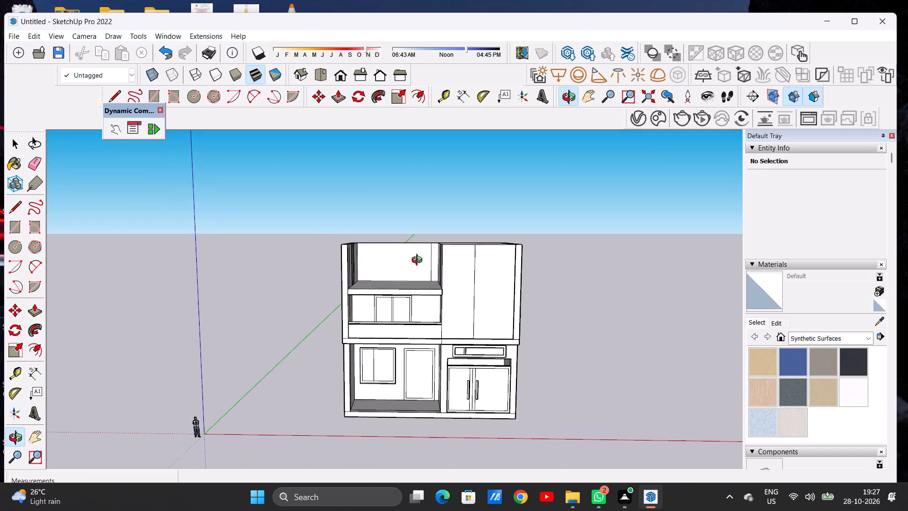
middle_click_drag(419, 261, 418, 261)
scroll(445, 258, "up", 6)
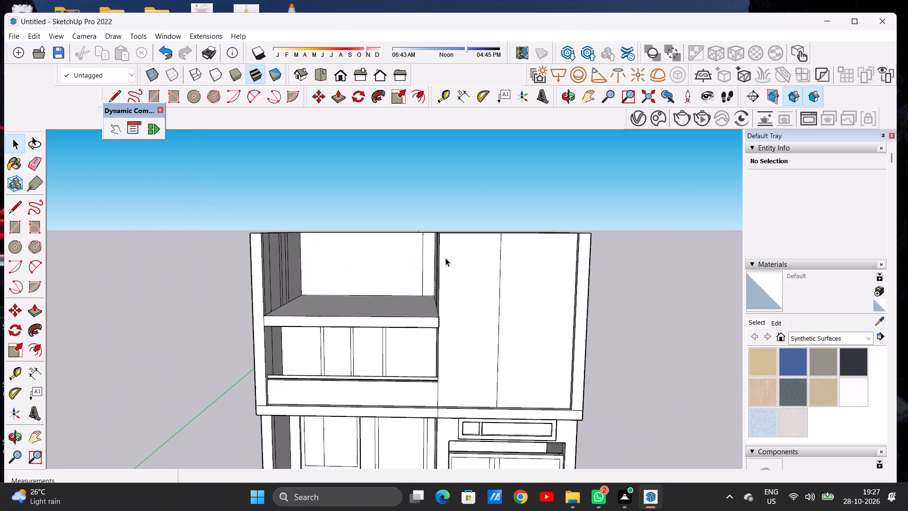
scroll(417, 265, "down", 2)
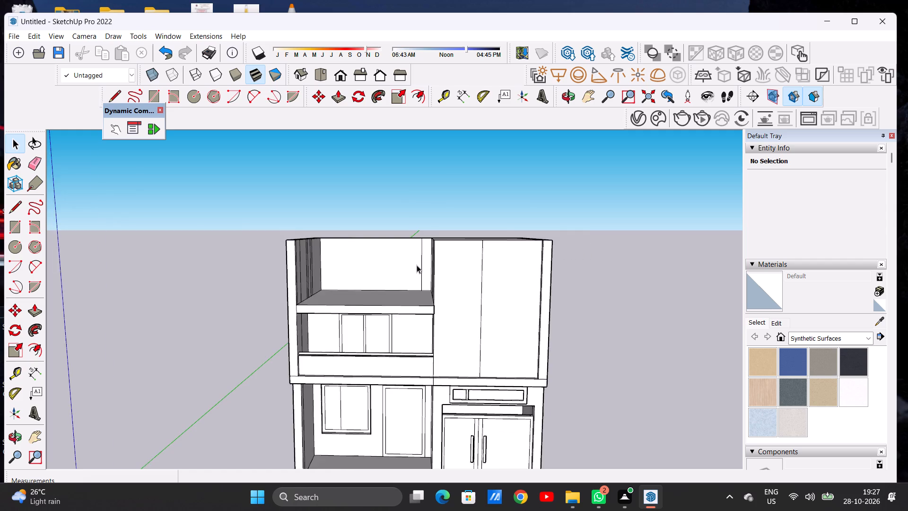
scroll(417, 265, "down", 2)
middle_click_drag(419, 274, 422, 319)
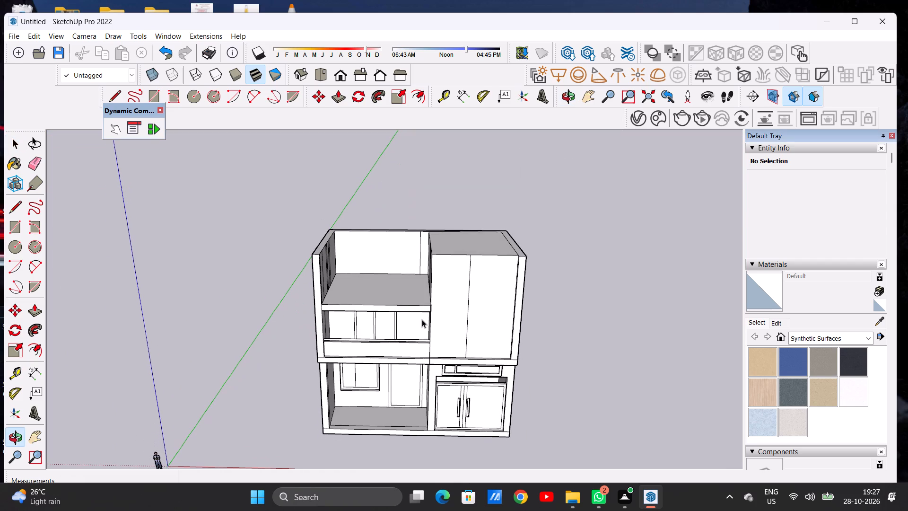
middle_click_drag(440, 315, 445, 320)
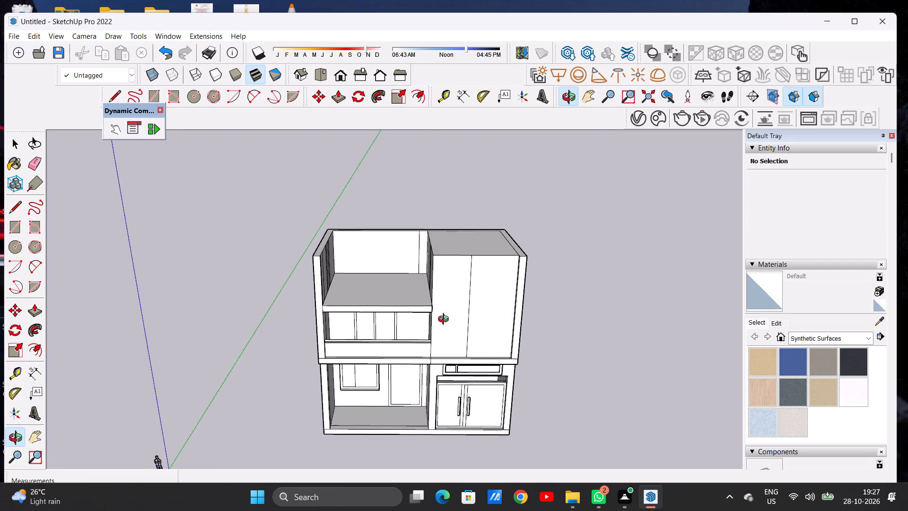
middle_click_drag(445, 320, 443, 330)
Erase the stray vertical line on the rear wall beside the tall block, above the roof slab.
scroll(416, 252, "up", 6)
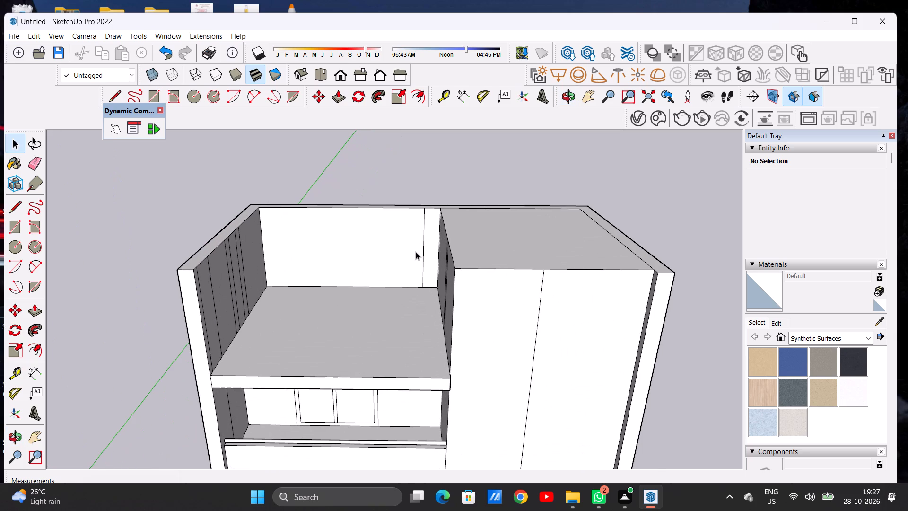
key("e")
scroll(416, 251, "up", 2)
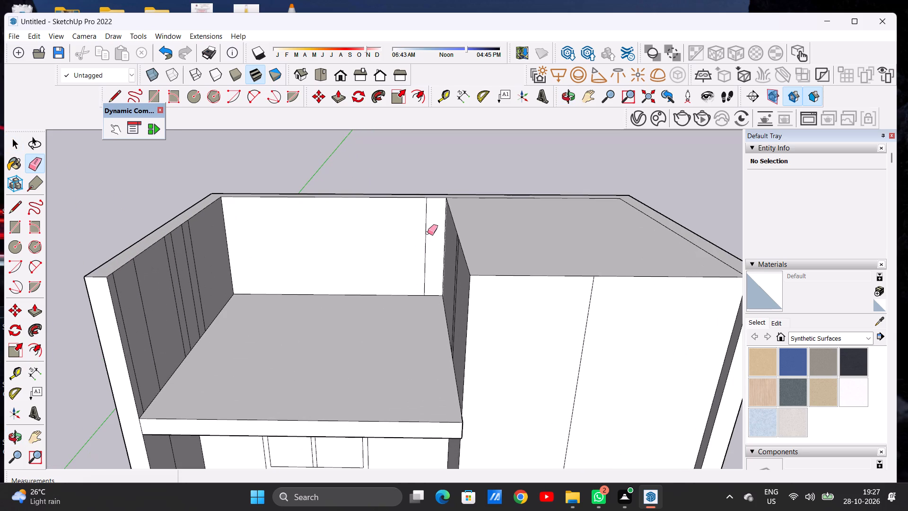
left_click_drag(428, 233, 422, 243)
key("space")
Erase the extra vertical lines near the rear on the outer side wall's inner face, above the roof slab.
scroll(378, 239, "down", 7)
middle_click_drag(346, 244, 340, 294)
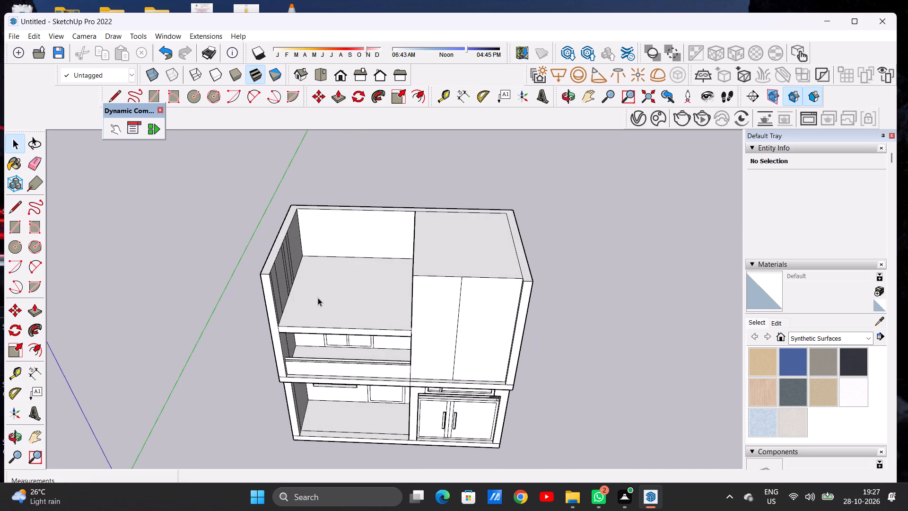
scroll(317, 298, "up", 8)
key("e")
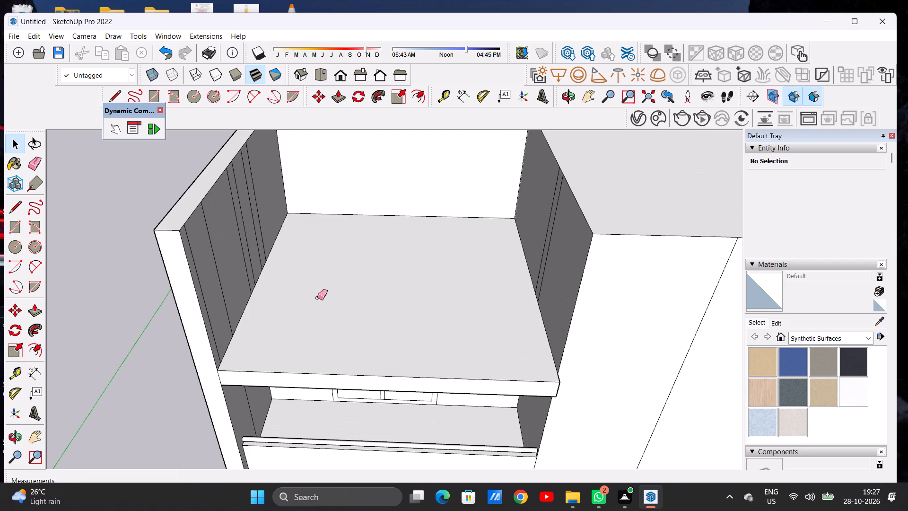
scroll(258, 251, "up", 5)
left_click_drag(269, 228, 257, 239)
scroll(355, 230, "down", 5)
key("space")
Draw two parallel lines about 28' 4" long across the roof slab, from the side wall's vertical lines to the tall block's.
type("L")
scroll(394, 285, "up", 7)
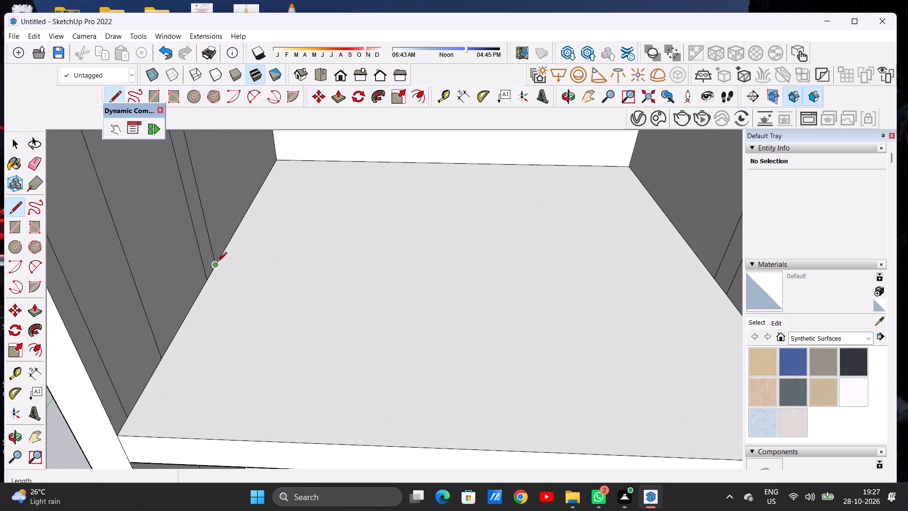
left_click(216, 263)
scroll(317, 274, "down", 7)
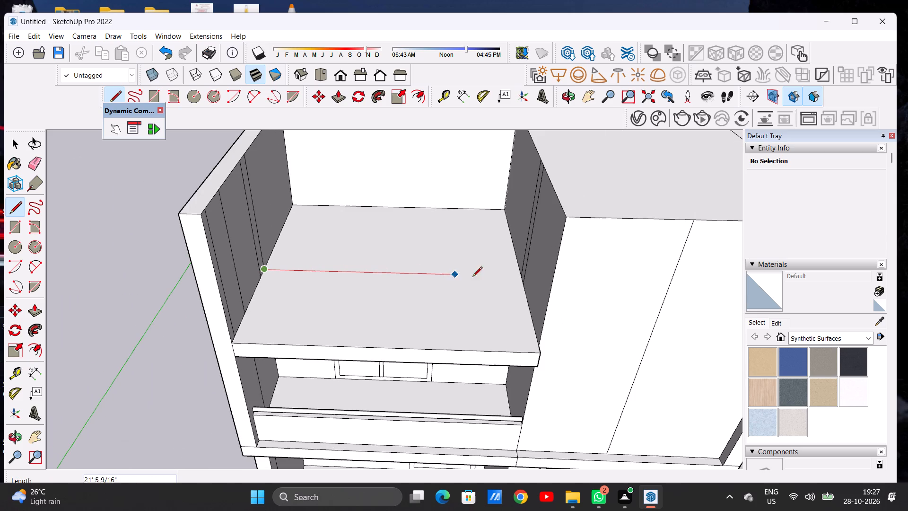
scroll(513, 277, "up", 5)
left_click(524, 272)
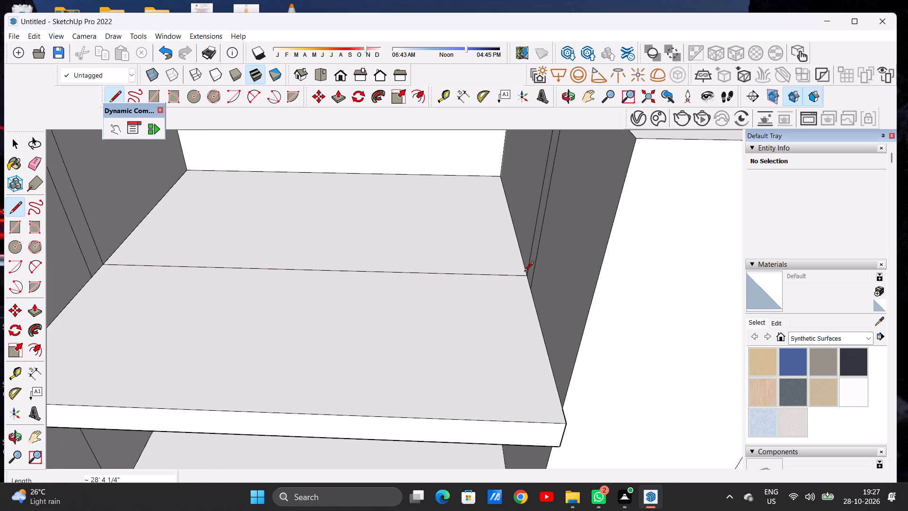
scroll(525, 270, "down", 3)
left_click(201, 274)
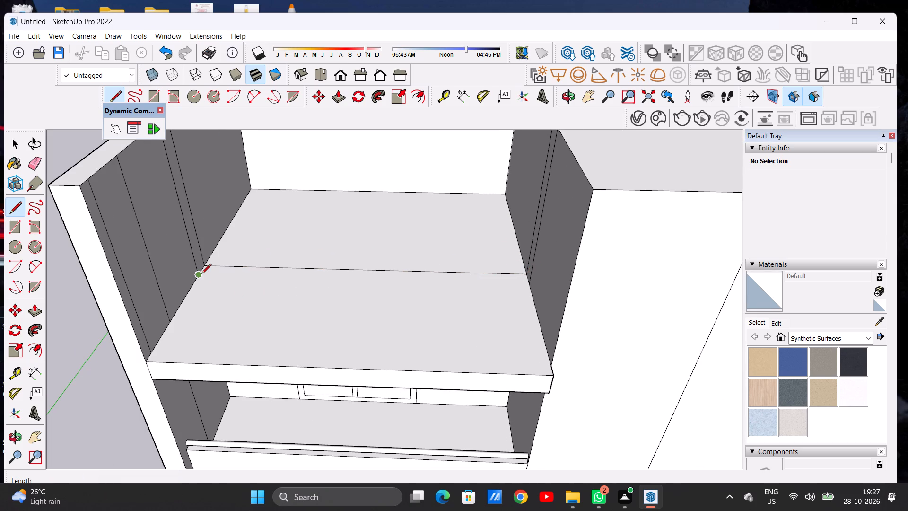
left_click(528, 281)
key("space")
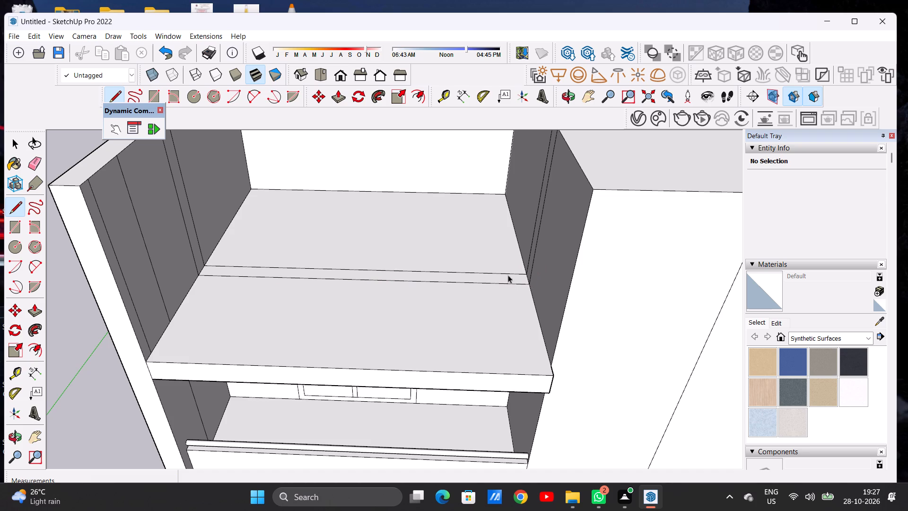
Raise the narrow strip across the roof slab about 13' 3" with Push/Pull to form a cross wall beside the tall block.
scroll(414, 306, "down", 11)
scroll(426, 292, "up", 6)
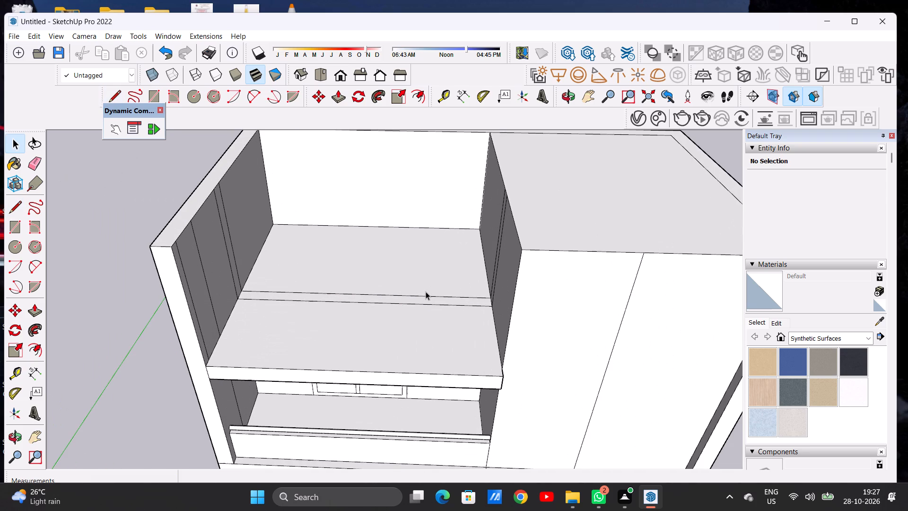
key("p")
scroll(488, 292, "up", 7)
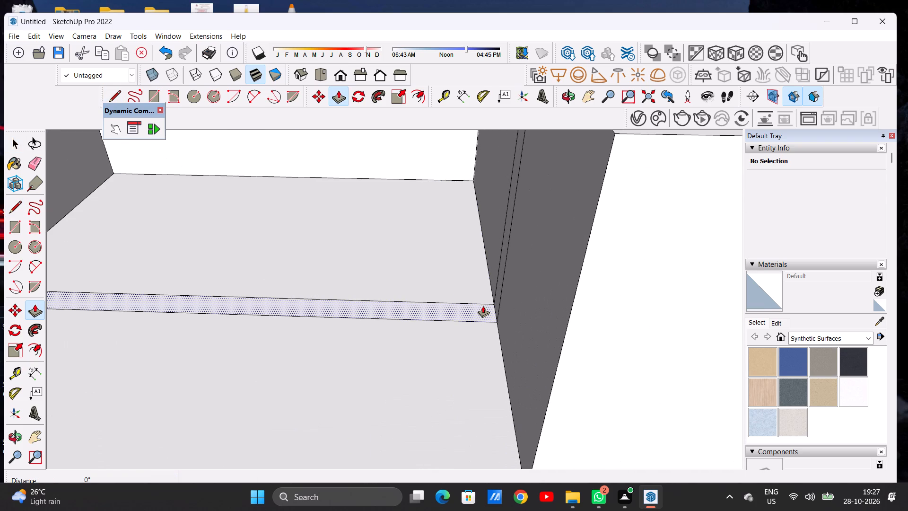
left_click(483, 306)
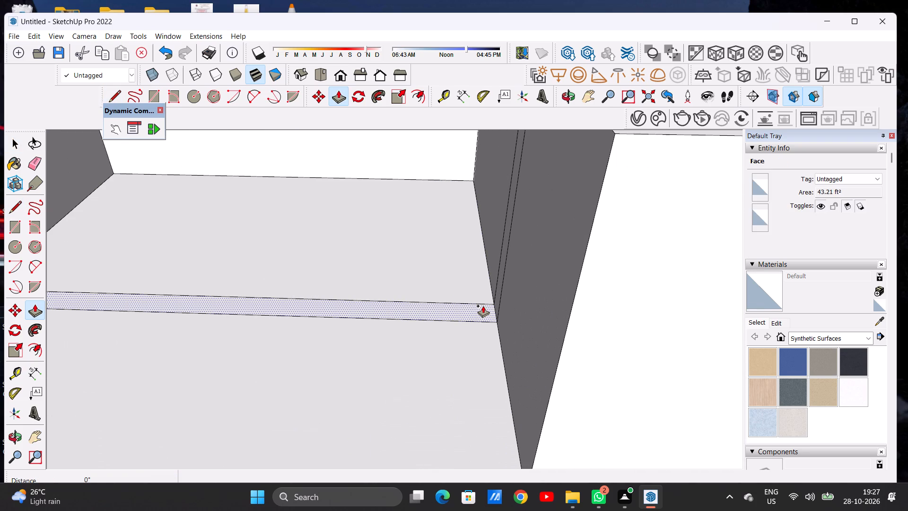
scroll(488, 208, "down", 16)
scroll(495, 190, "up", 1)
scroll(495, 190, "down", 1)
scroll(495, 190, "up", 5)
scroll(501, 193, "down", 1)
scroll(501, 193, "up", 5)
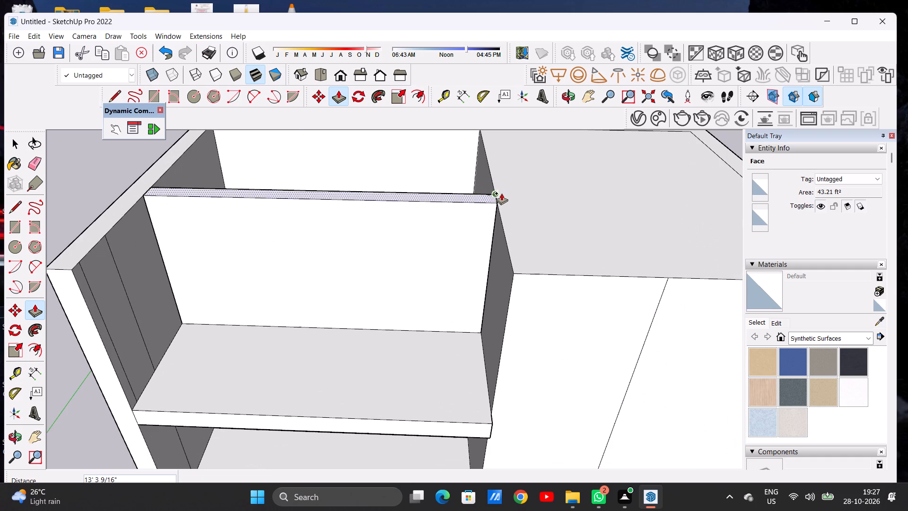
left_click(504, 211)
key("space")
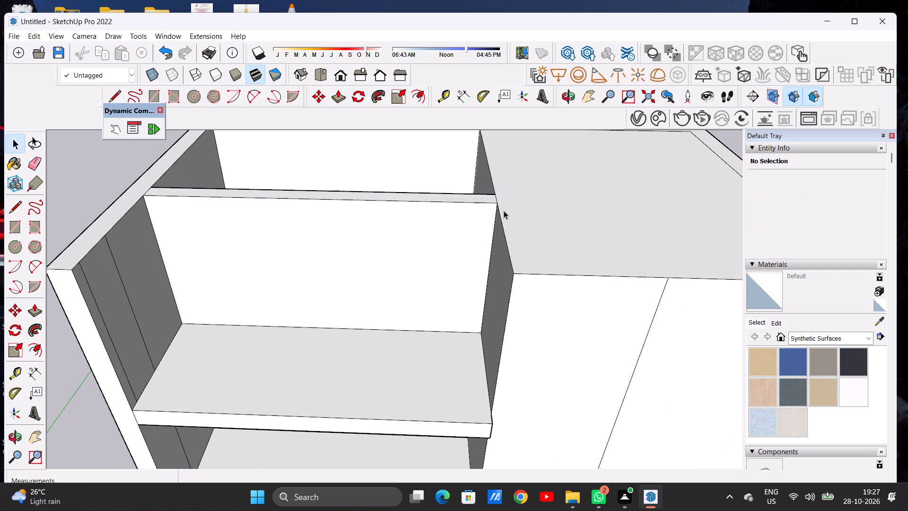
Examine the cross wall against the roof slab, outer walls and tall block from the front and from above.
scroll(393, 275, "down", 17)
middle_click_drag(386, 305, 390, 218)
scroll(400, 255, "up", 2)
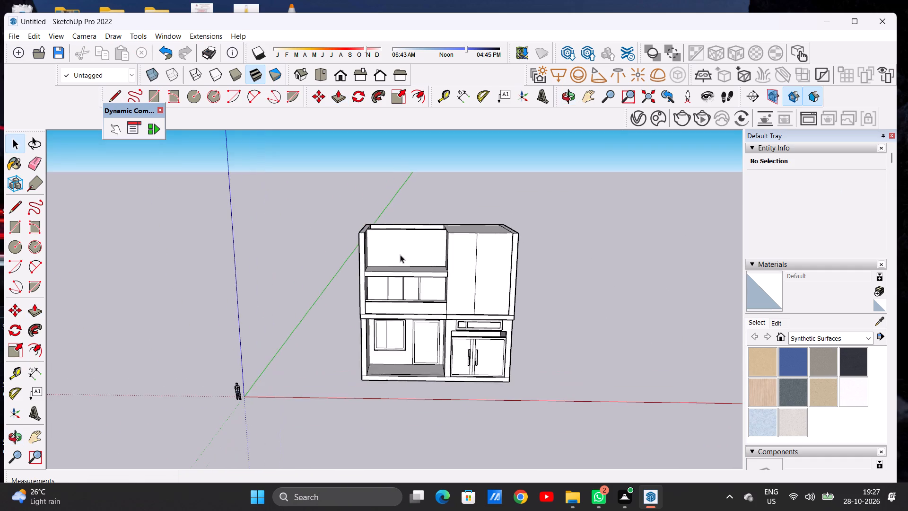
middle_click_drag(405, 282, 407, 239)
scroll(413, 245, "up", 3)
scroll(413, 245, "down", 1)
scroll(413, 245, "up", 2)
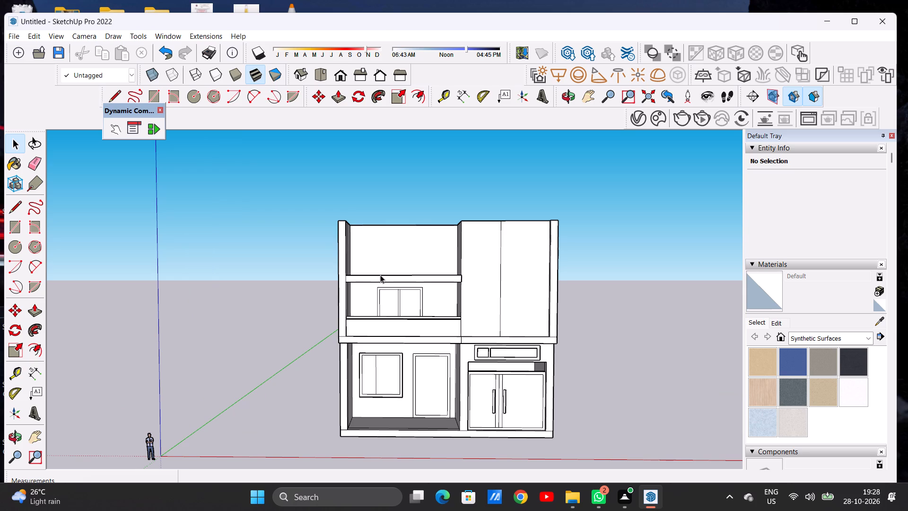
middle_click_drag(384, 260, 385, 374)
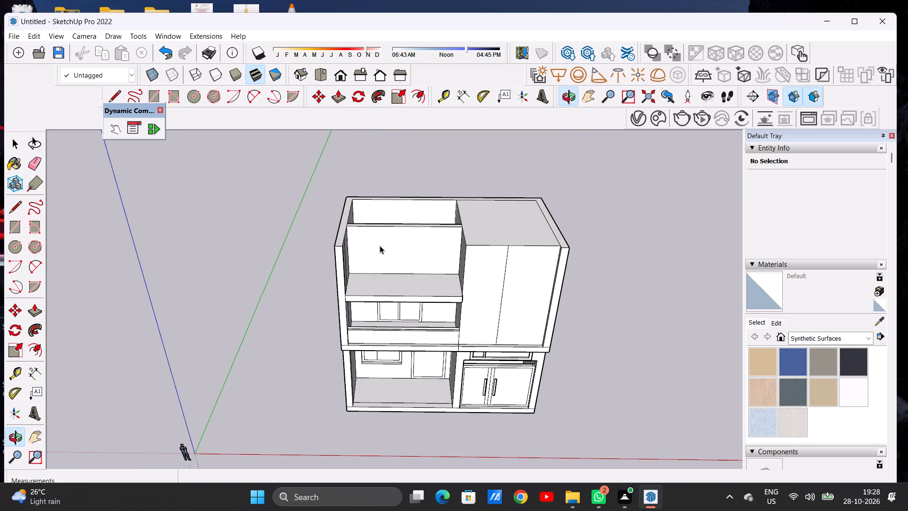
Raise the outer wall's continuous top face about 2' 2" with Push/Pull.
key("p")
scroll(333, 239, "up", 9)
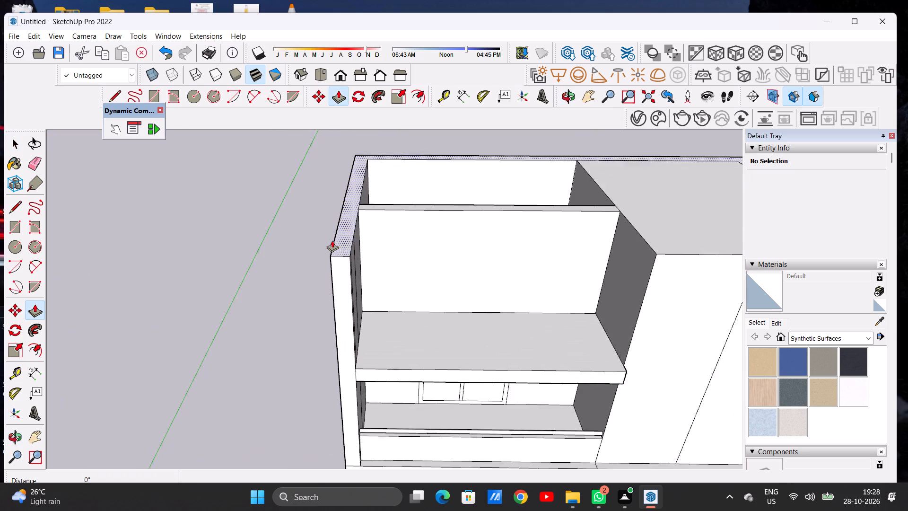
left_click(341, 242)
left_click(345, 219)
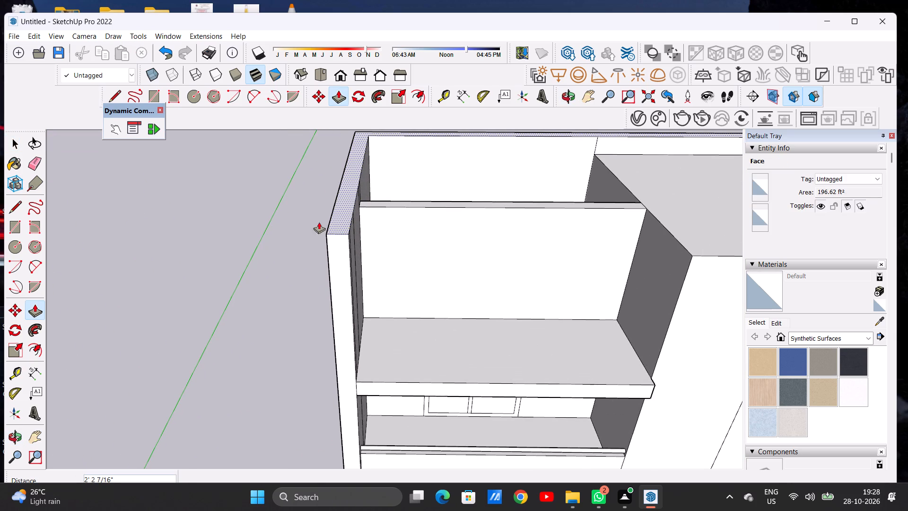
Raise the tall block's top face about 2' 2" with Push/Pull, level with the outer wall's top.
scroll(310, 228, "down", 5)
left_click(552, 226)
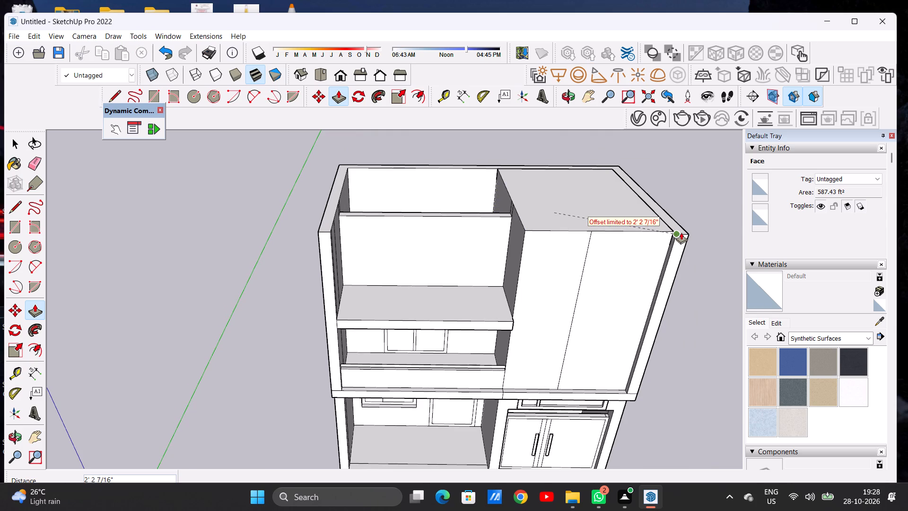
left_click(681, 232)
Raise the cross wall's narrow top face with Push/Pull until it is level with the tall block's top edge.
scroll(505, 208, "up", 6)
scroll(530, 225, "down", 1)
scroll(530, 225, "up", 5)
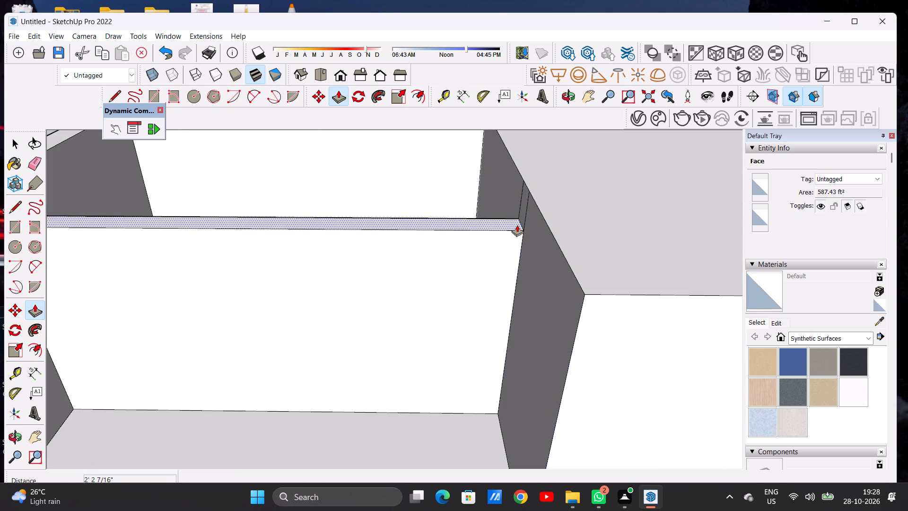
left_click(517, 225)
left_click(530, 194)
key("space")
Examine the levelled outer walls, cross wall and tall block of the top level from the front, side and above.
scroll(445, 256, "down", 2)
scroll(445, 258, "up", 1)
scroll(445, 258, "down", 3)
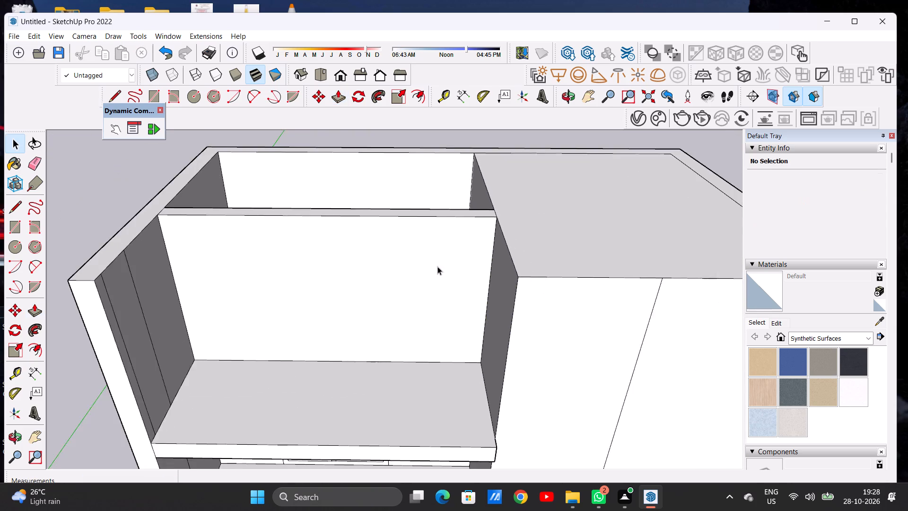
scroll(437, 266, "down", 3)
scroll(414, 258, "up", 2)
scroll(414, 258, "down", 12)
middle_click_drag(418, 290, 406, 204)
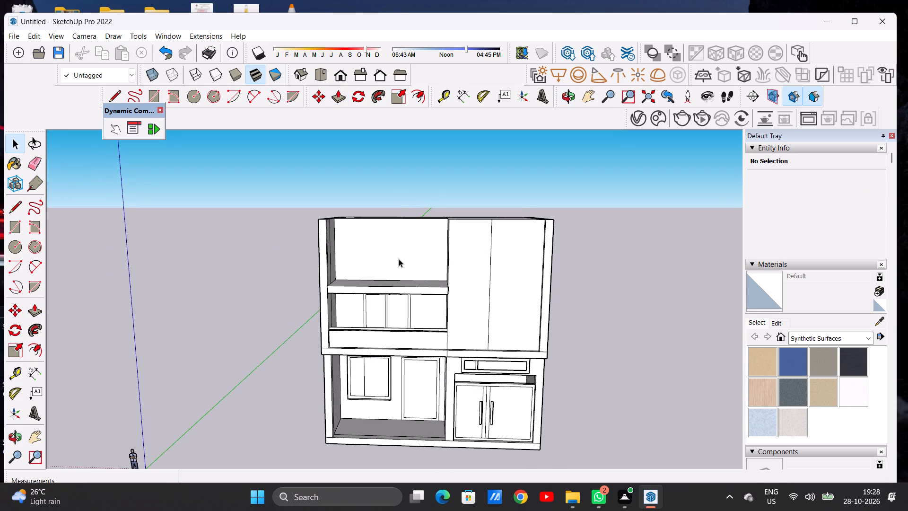
middle_click_drag(397, 258, 242, 280)
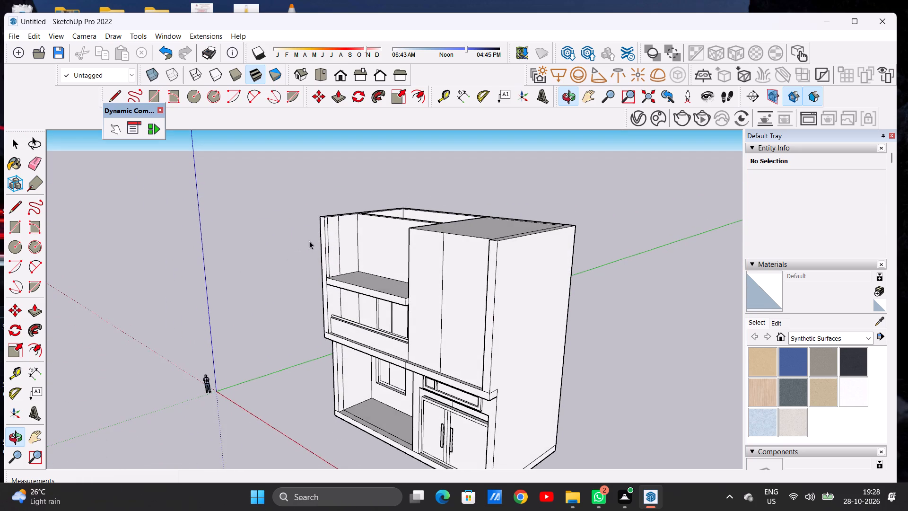
scroll(350, 247, "up", 6)
middle_click_drag(310, 266, 250, 338)
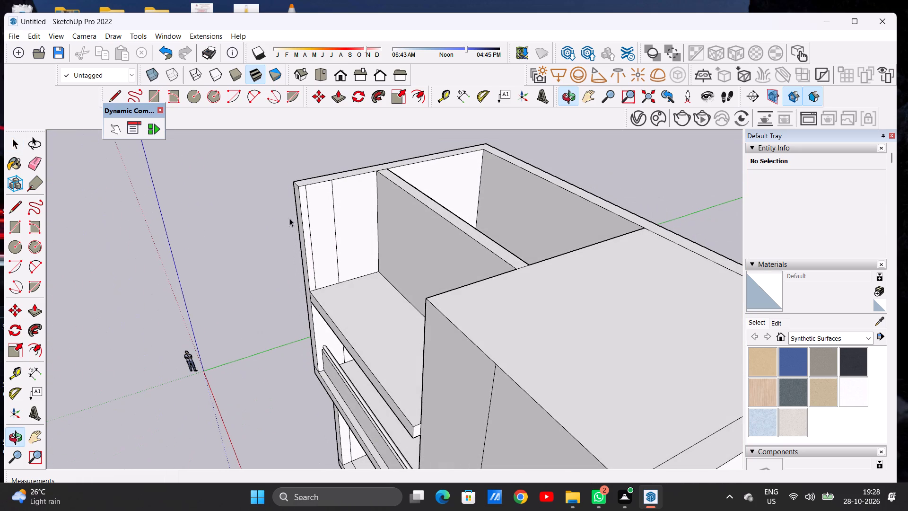
middle_click_drag(333, 270, 294, 252)
scroll(325, 271, "up", 8)
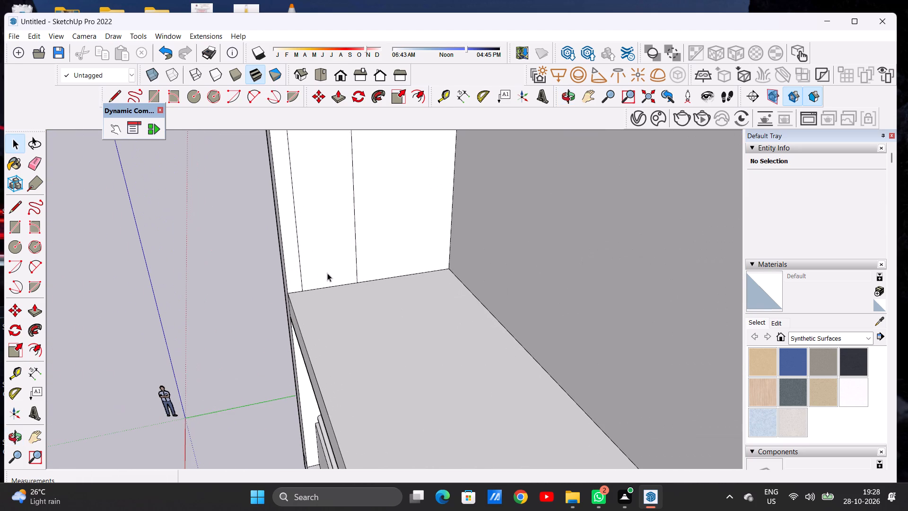
middle_click_drag(327, 273, 341, 275)
scroll(355, 278, "down", 11)
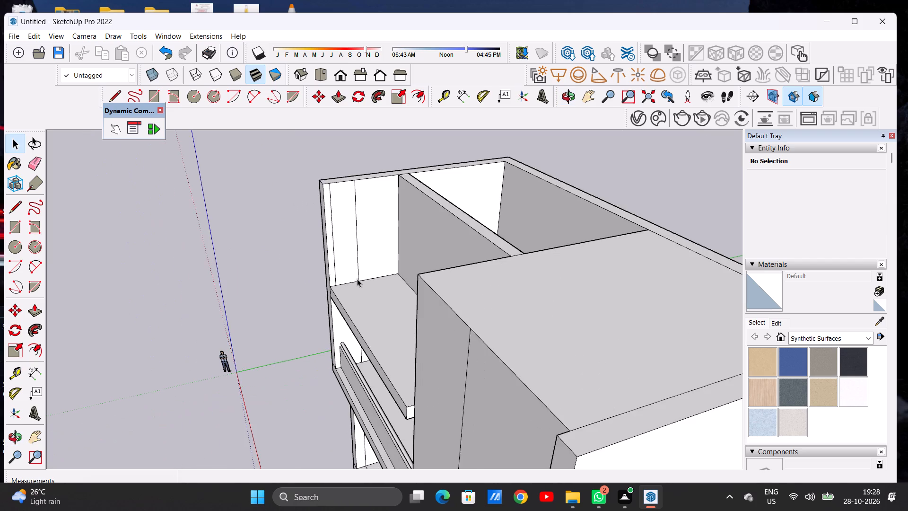
middle_click_drag(371, 261, 510, 225)
middle_click_drag(310, 266, 414, 239)
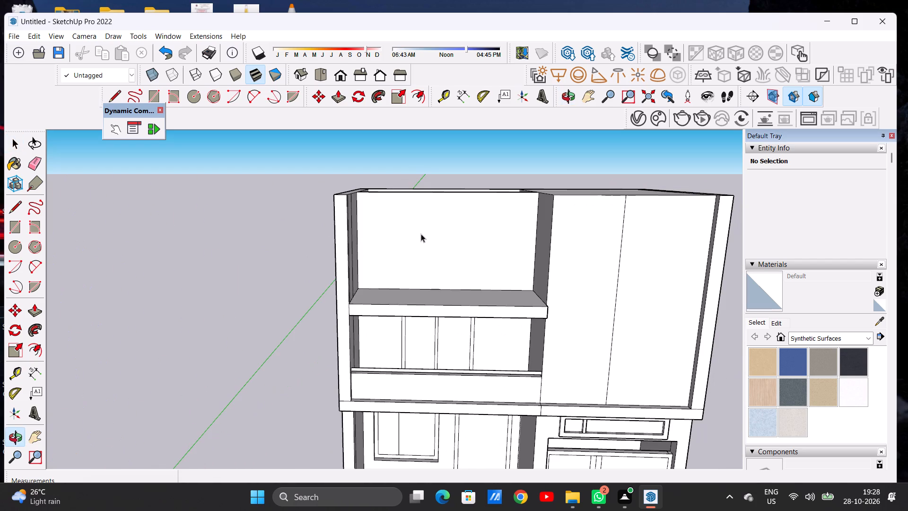
scroll(331, 238, "down", 7)
scroll(405, 246, "up", 2)
scroll(405, 245, "down", 1)
scroll(405, 245, "up", 3)
middle_click_drag(386, 259, 391, 238)
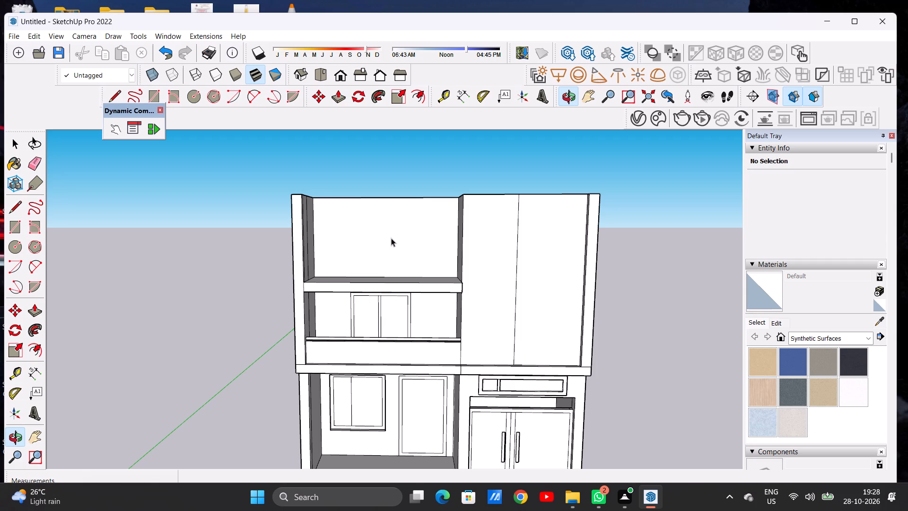
scroll(382, 242, "down", 8)
scroll(381, 221, "up", 1)
scroll(382, 218, "down", 1)
scroll(384, 216, "up", 5)
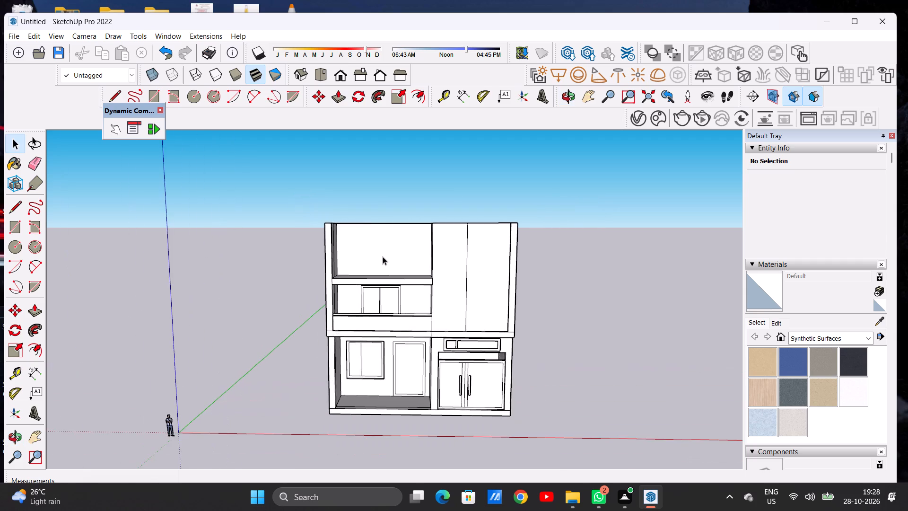
scroll(383, 256, "up", 6)
middle_click_drag(383, 244, 388, 282)
scroll(368, 245, "up", 6)
middle_click_drag(371, 313, 369, 285)
scroll(369, 288, "down", 16)
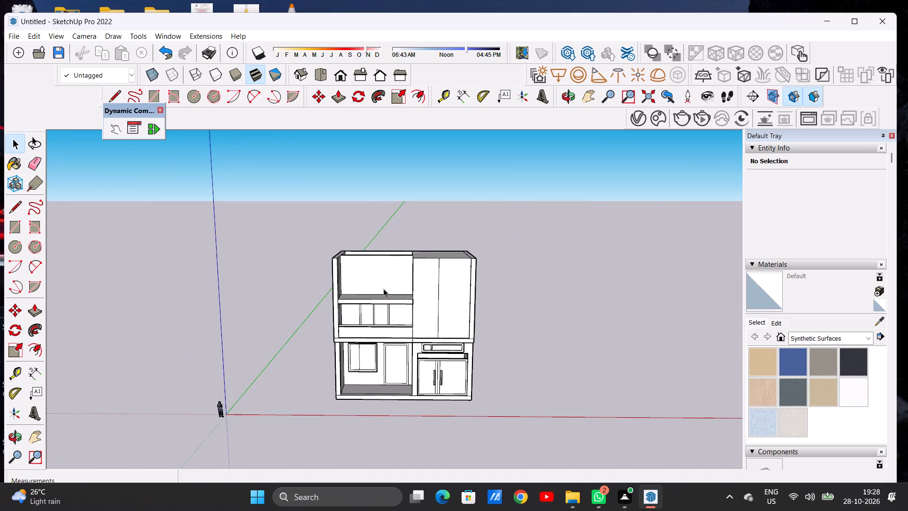
Draw a square about 13' 6" per side on the cross wall's front face, with its base on the roof slab.
scroll(384, 289, "up", 7)
middle_click_drag(377, 292, 376, 271)
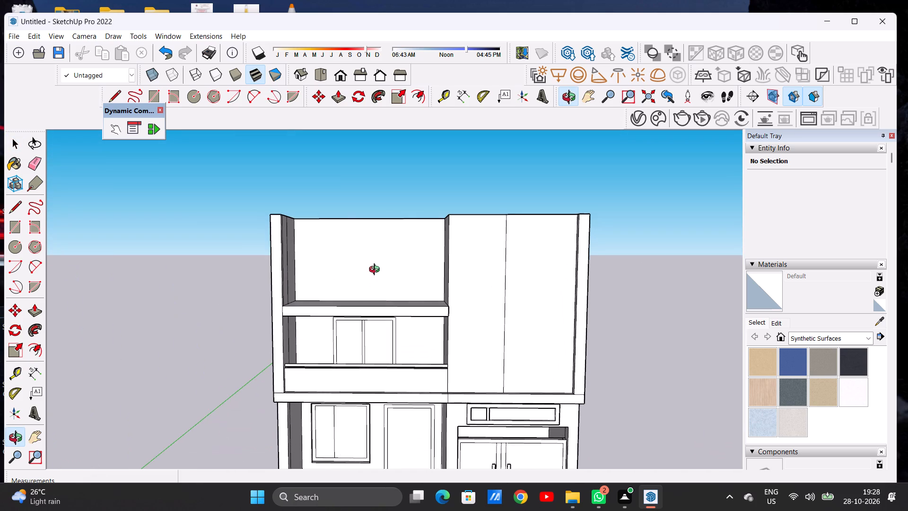
middle_click_drag(376, 271, 375, 286)
middle_click_drag(375, 286, 375, 296)
scroll(375, 296, "up", 2)
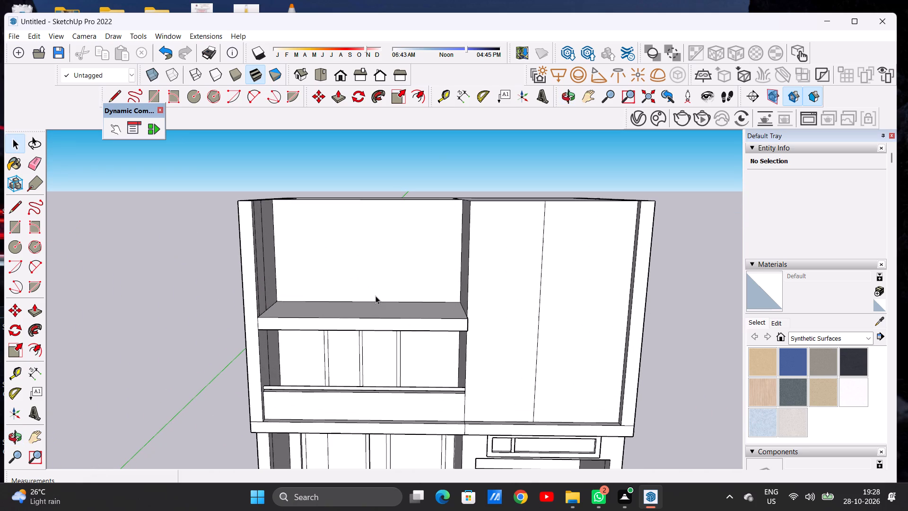
key("r")
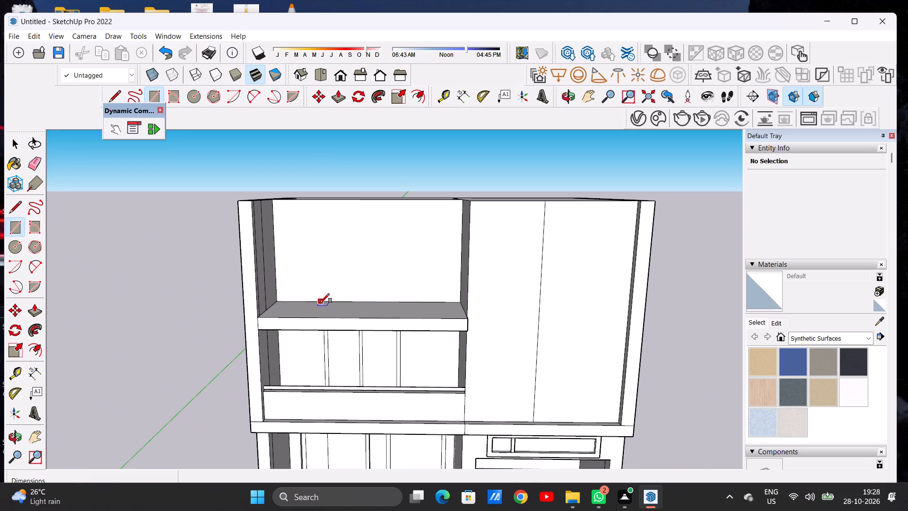
left_click(319, 300)
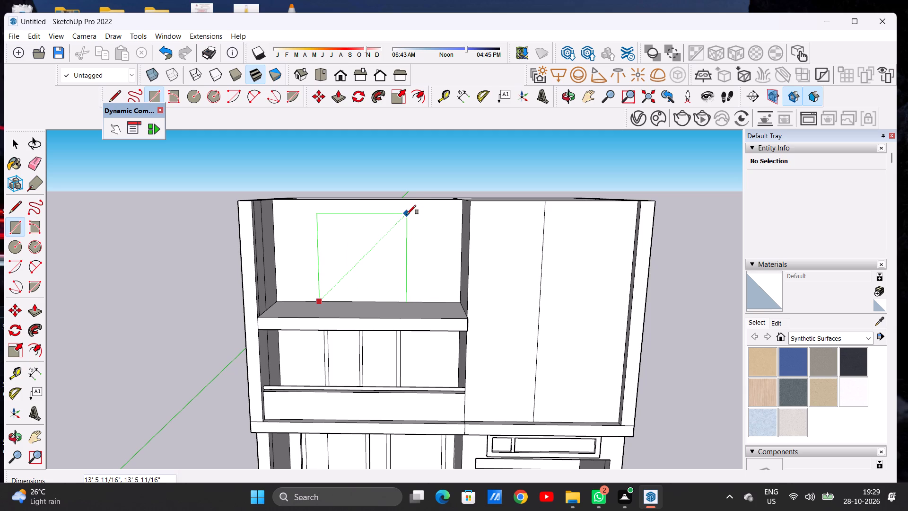
left_click(407, 214)
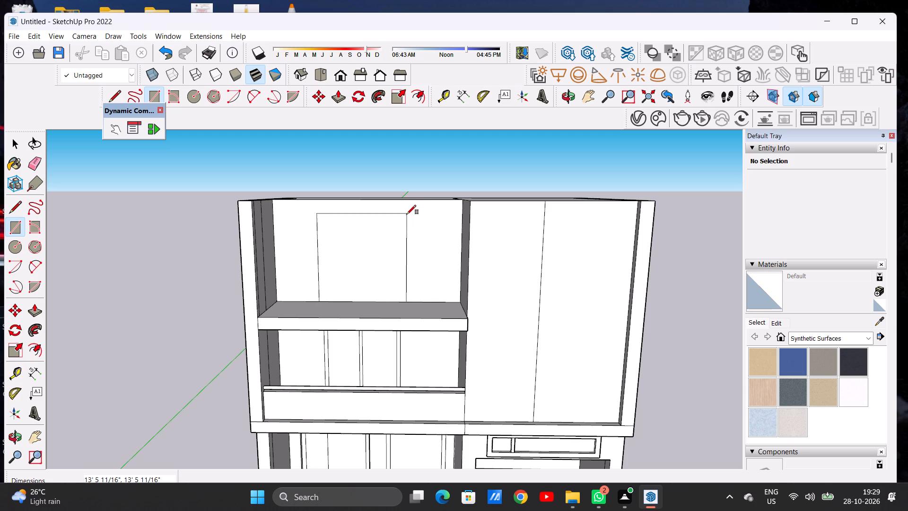
key("space")
Offset the cross wall square's outline inward about 8" to form a frame.
scroll(386, 215, "down", 12)
scroll(376, 244, "up", 1)
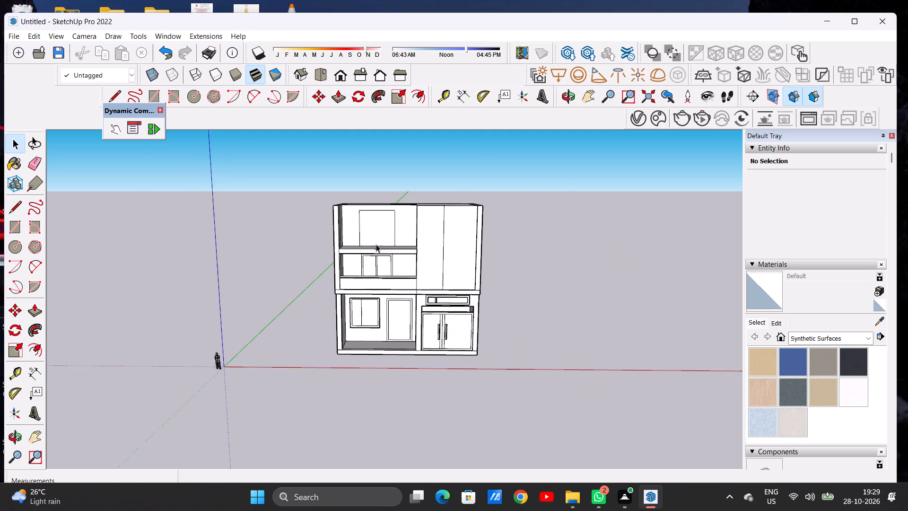
scroll(376, 244, "up", 5)
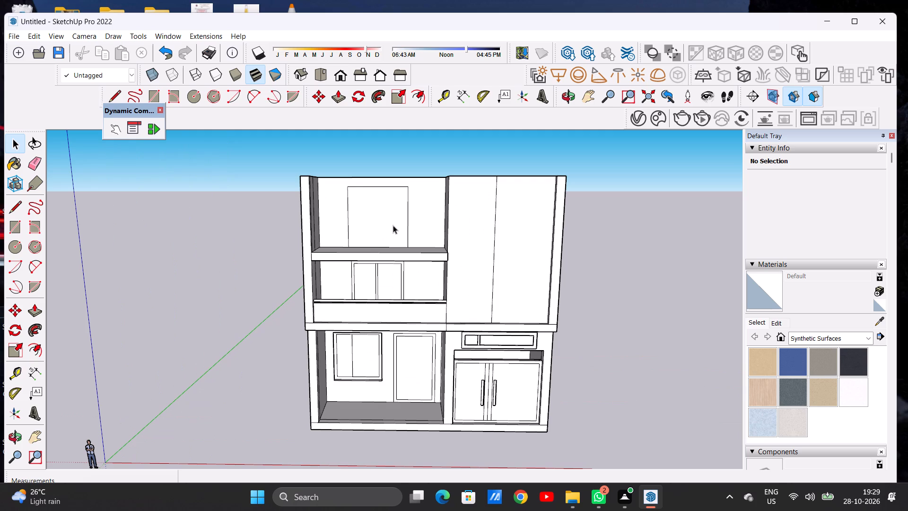
middle_click_drag(384, 275, 354, 243)
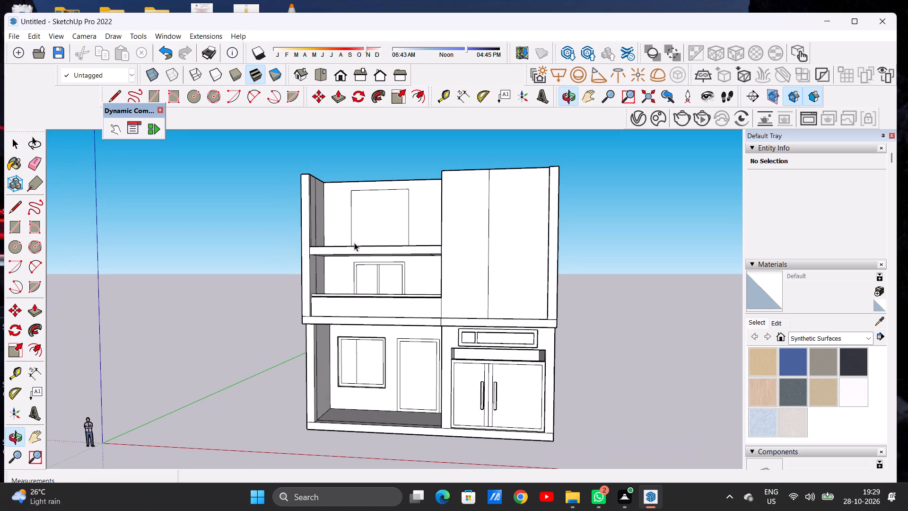
middle_click_drag(381, 214, 413, 270)
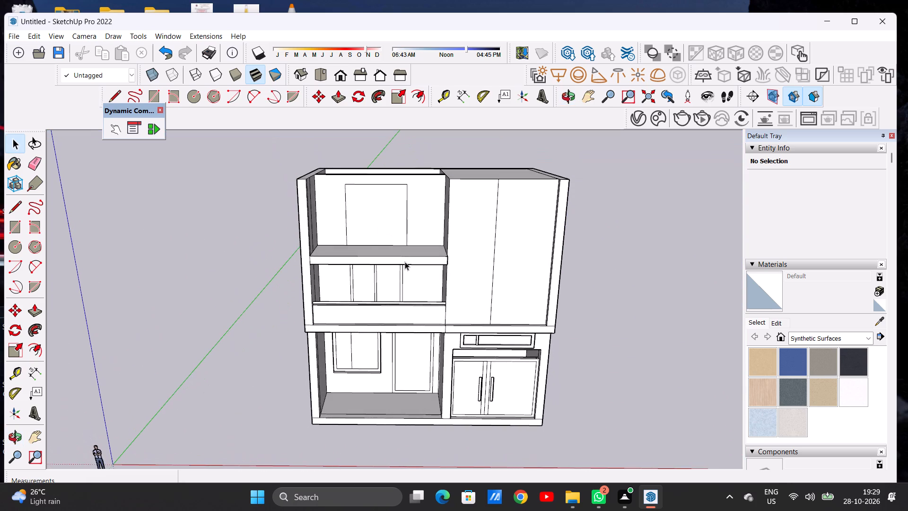
scroll(399, 200, "up", 6)
type("OF")
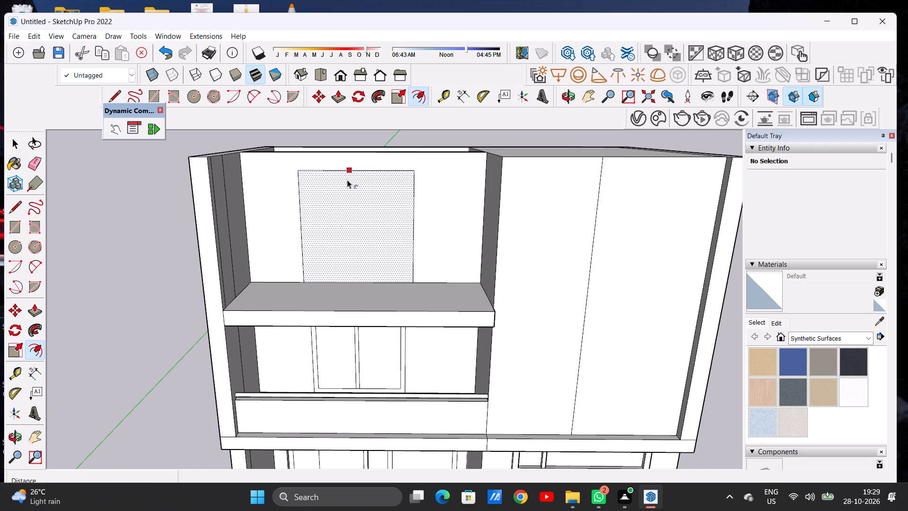
left_click(347, 180)
left_click(342, 176)
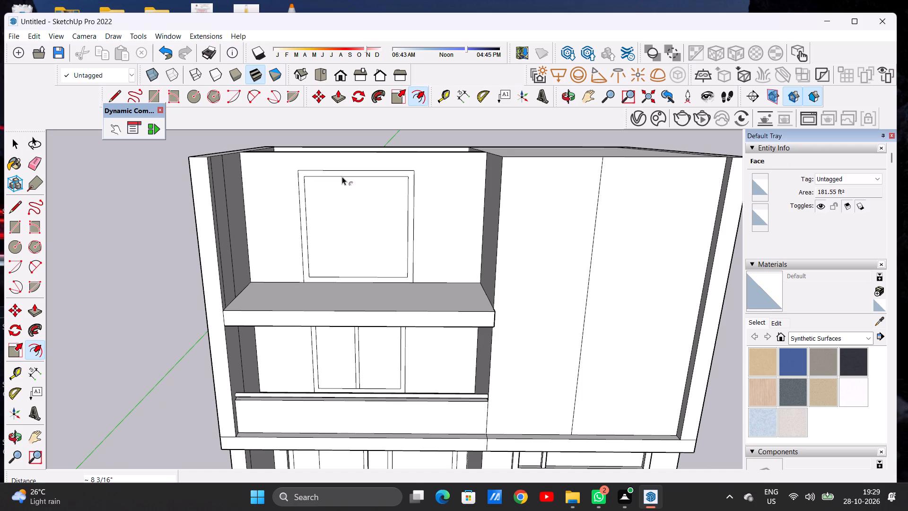
key("space")
Draw a vertical line about 12' 1" long near the middle of the inner square, from its top edge to its bottom edge.
type("L")
scroll(342, 181, "down", 5)
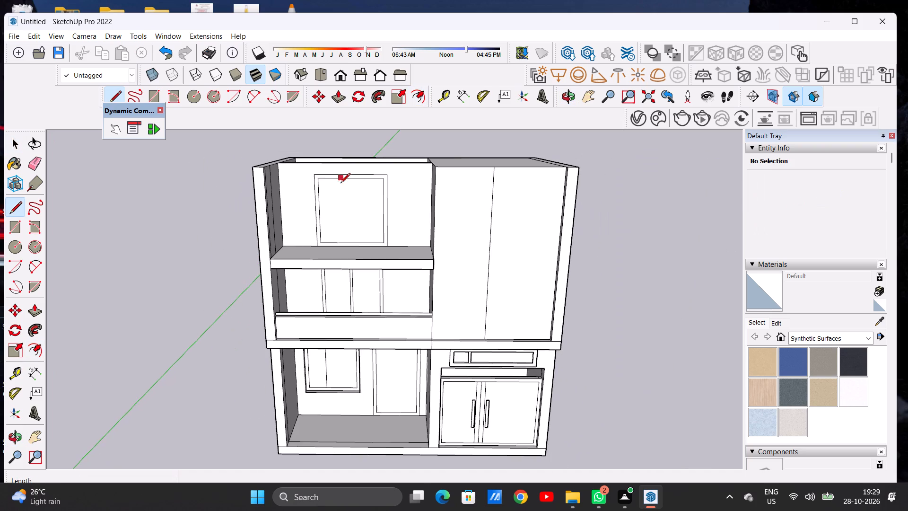
middle_click_drag(332, 205, 339, 237)
scroll(346, 185, "up", 9)
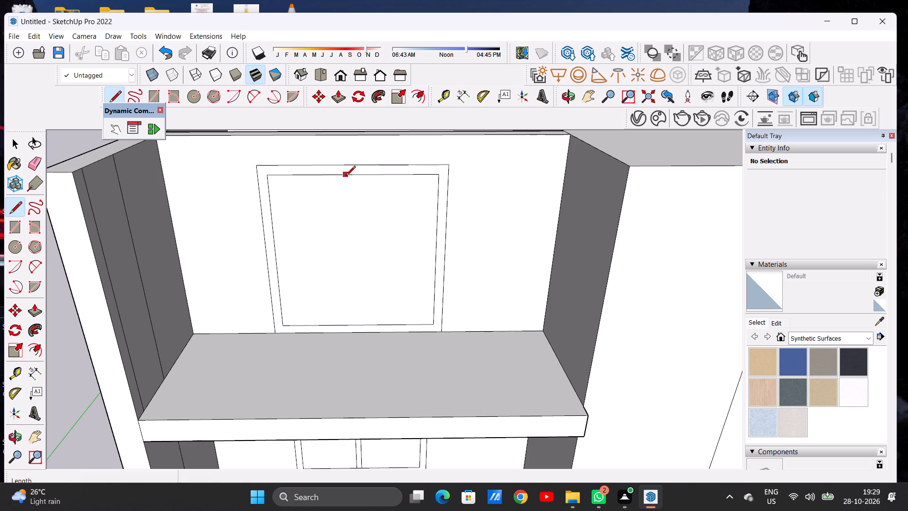
left_click(346, 176)
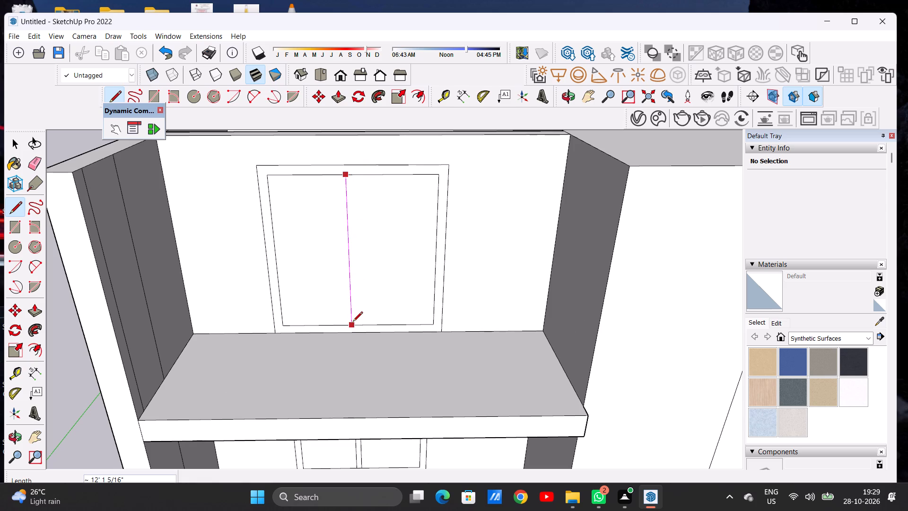
left_click(351, 324)
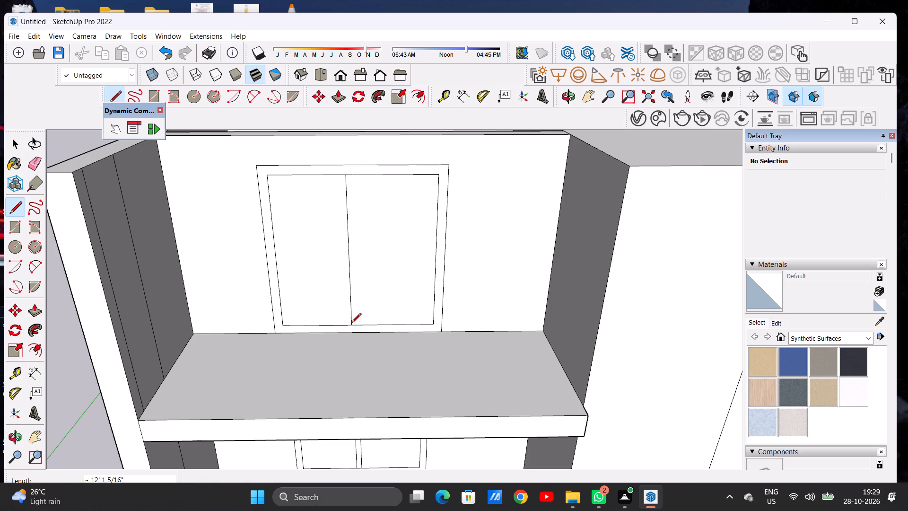
Draw a second parallel vertical line about 12' 1" long just beside the first, forming a narrow central mullion in the frame.
left_click(357, 175)
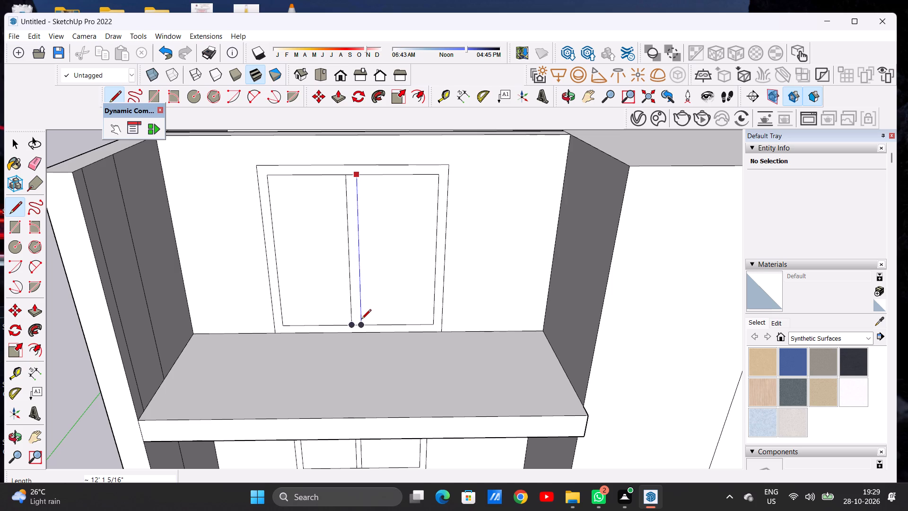
key("space")
type("L")
scroll(361, 320, "up", 5)
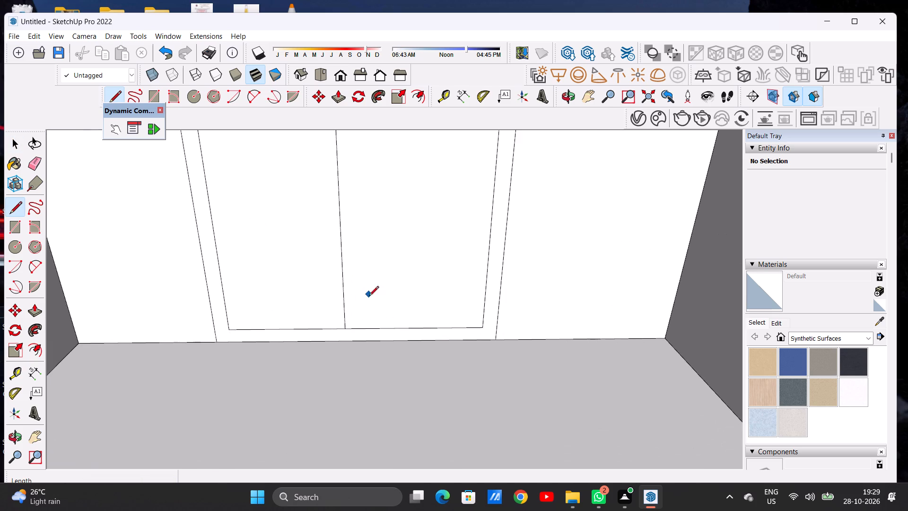
scroll(370, 309, "down", 6)
scroll(356, 177, "up", 4)
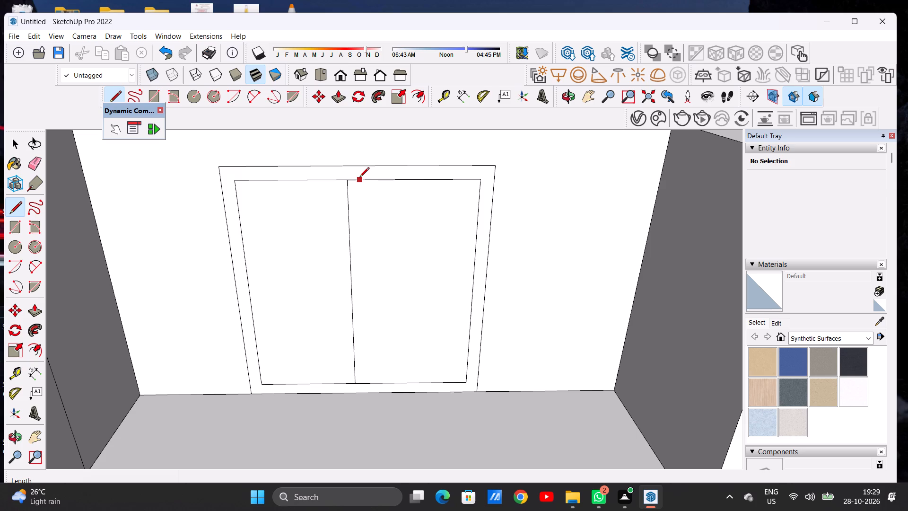
left_click(359, 178)
scroll(368, 177, "down", 7)
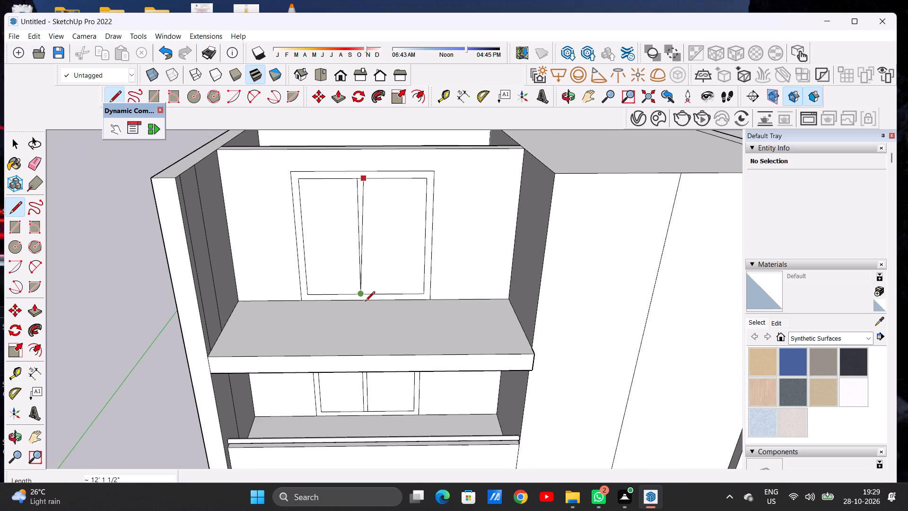
scroll(365, 302, "up", 1)
scroll(365, 302, "down", 1)
scroll(365, 302, "up", 4)
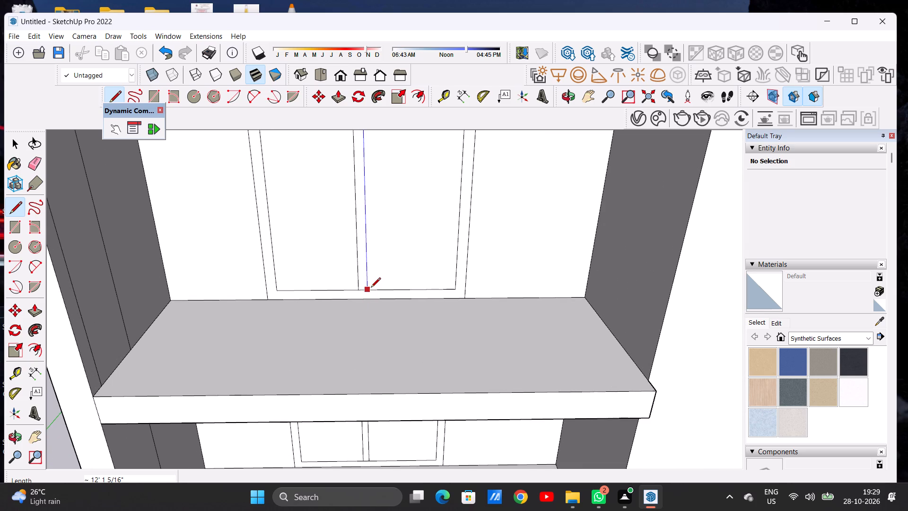
left_click(371, 288)
key("space")
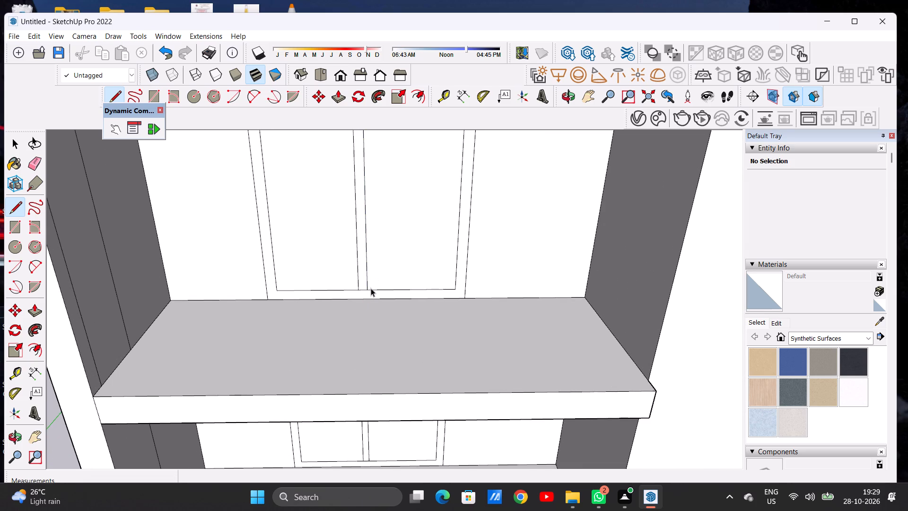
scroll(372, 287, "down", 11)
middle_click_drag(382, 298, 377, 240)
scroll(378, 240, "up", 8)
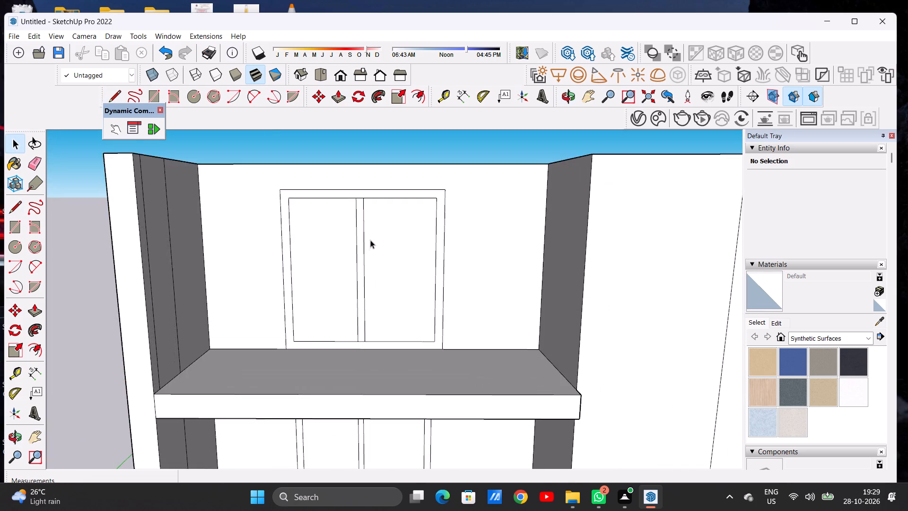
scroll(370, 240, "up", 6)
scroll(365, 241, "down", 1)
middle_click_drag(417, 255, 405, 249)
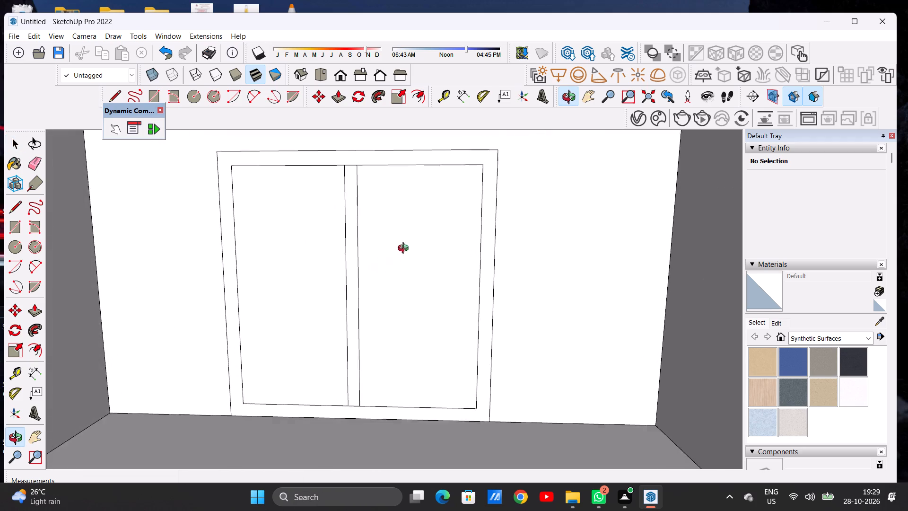
Examine the framed two-panel opening on the top level's cross wall from the front and from above.
middle_click_drag(405, 249, 402, 236)
left_click(340, 72)
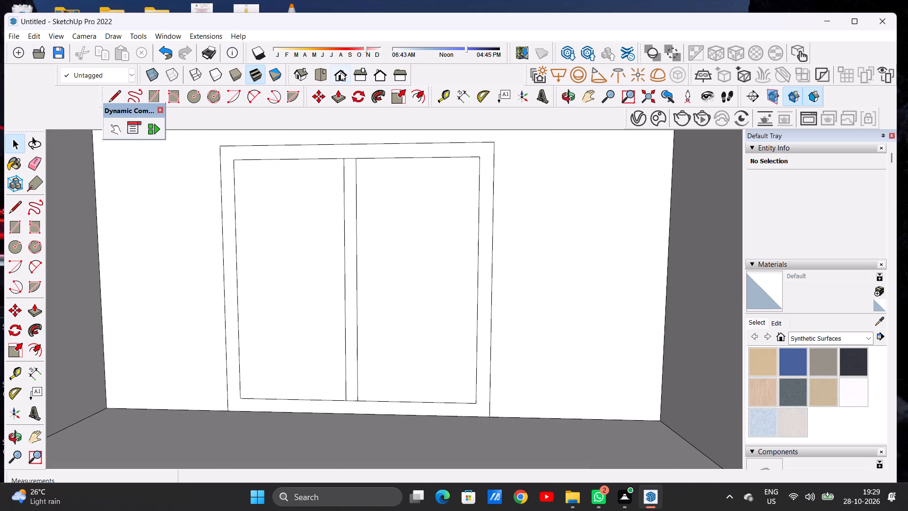
scroll(367, 292, "down", 16)
scroll(316, 300, "up", 1)
scroll(316, 300, "down", 7)
scroll(328, 315, "up", 2)
scroll(328, 315, "down", 1)
scroll(328, 315, "up", 1)
scroll(328, 315, "down", 1)
scroll(328, 315, "up", 1)
middle_click_drag(339, 295, 328, 374)
scroll(286, 298, "up", 7)
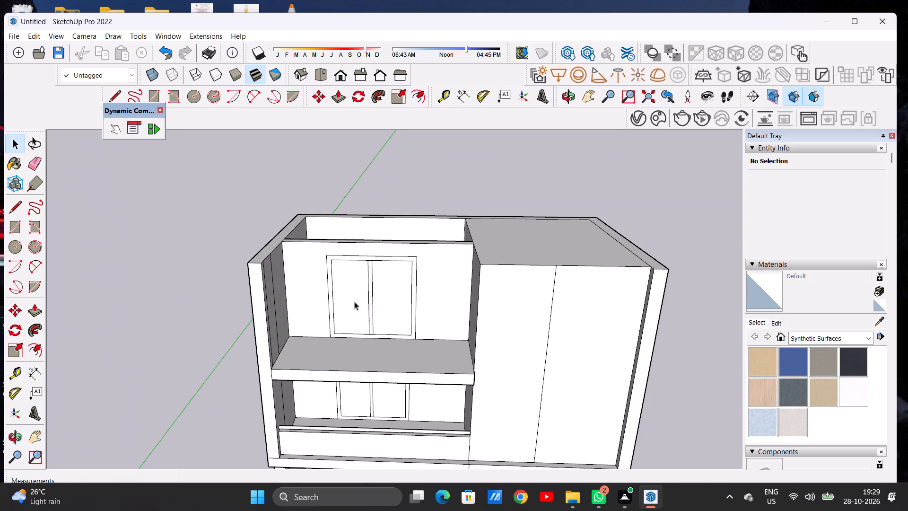
middle_click_drag(370, 298, 364, 370)
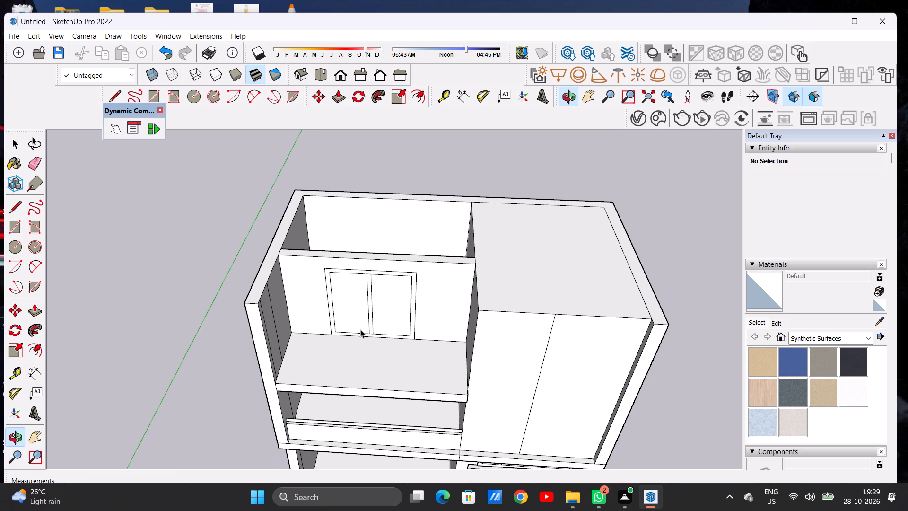
Move the front vertical edge on the inner face of the top level's side wall slightly back toward the cross wall.
scroll(343, 289, "down", 5)
middle_click_drag(372, 318, 232, 333)
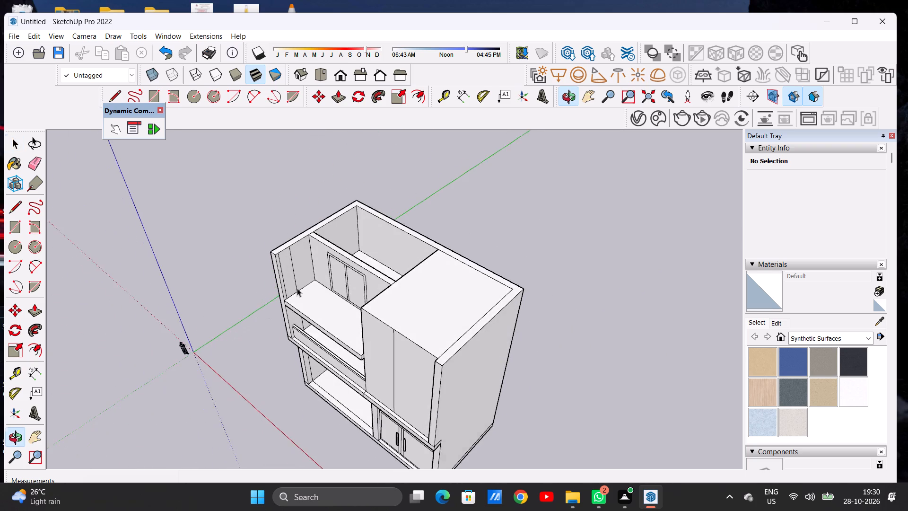
scroll(297, 288, "up", 1)
scroll(297, 288, "down", 1)
scroll(297, 288, "up", 15)
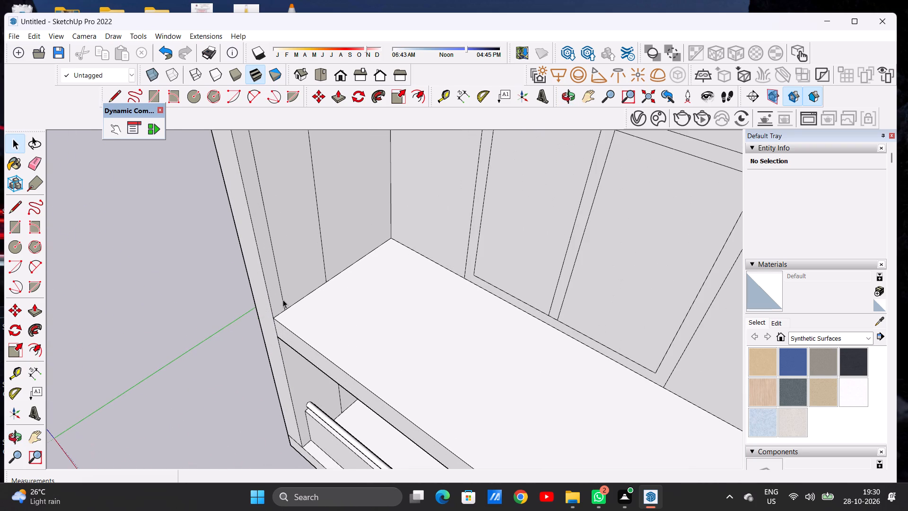
left_click(283, 300)
key("m")
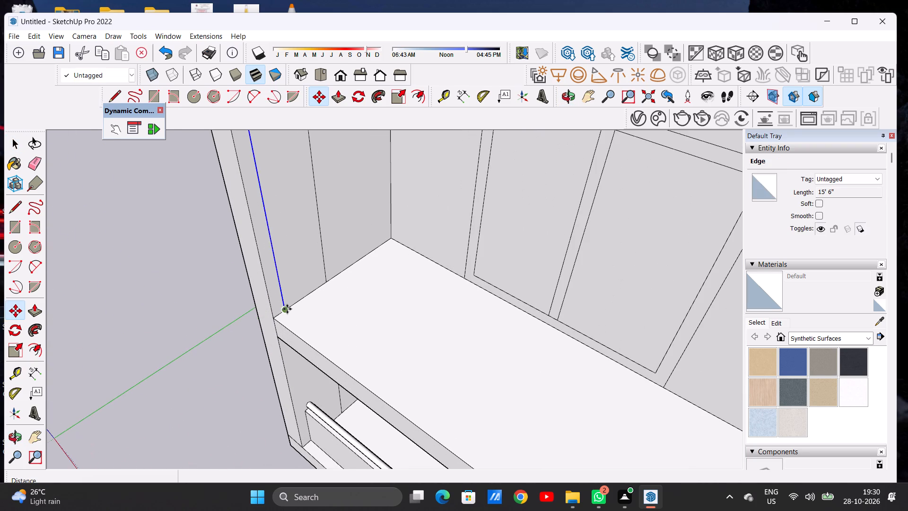
left_click(287, 309)
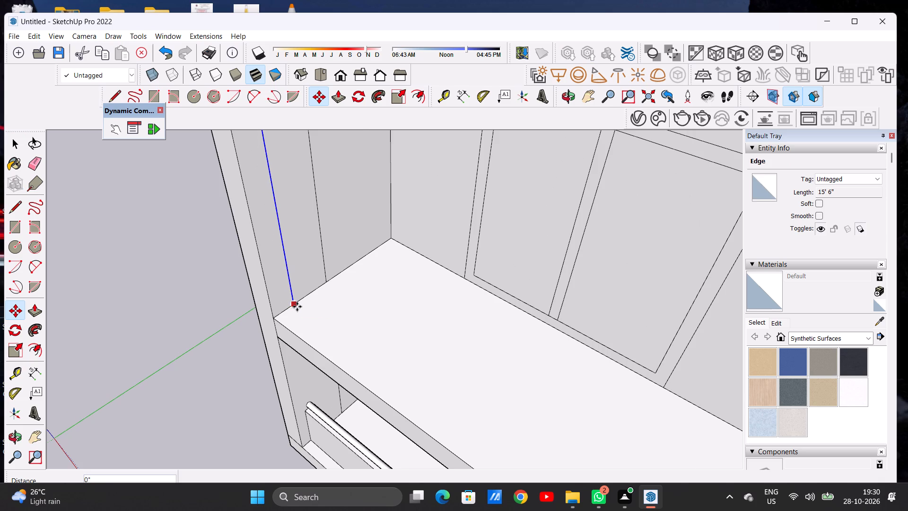
left_click(298, 305)
key("space")
scroll(289, 313, "down", 10)
left_click(267, 326)
Draw a line about 28' 4" long across the roof slab, parallel to its front edge, from the moved edge's foot to the opposite wall.
middle_click_drag(307, 322, 419, 263)
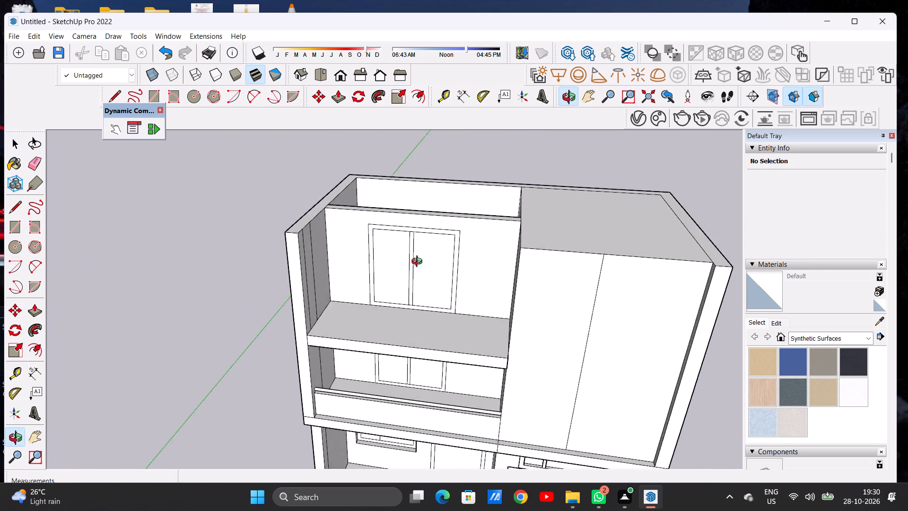
middle_click_drag(419, 263, 291, 284)
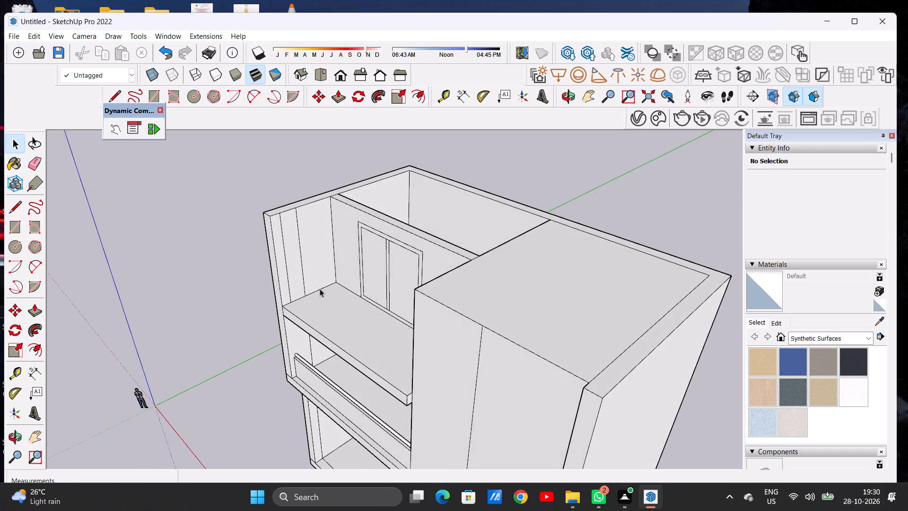
scroll(349, 296, "down", 5)
middle_click_drag(325, 307, 456, 309)
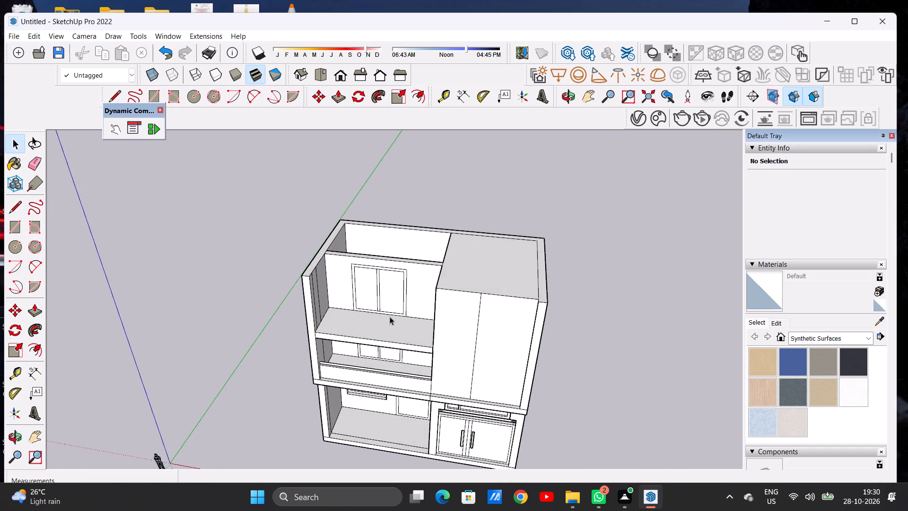
scroll(377, 321, "up", 7)
key("l")
scroll(280, 337, "up", 6)
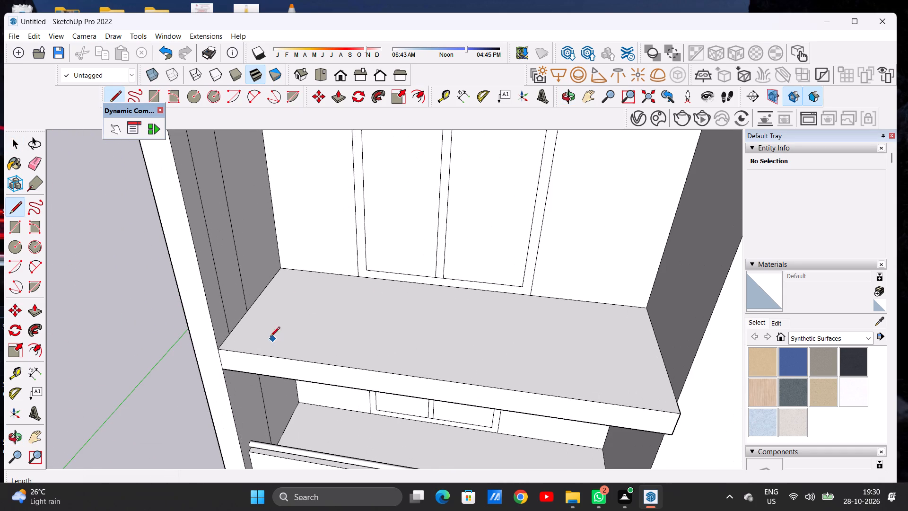
left_click(231, 334)
scroll(334, 349, "down", 6)
scroll(450, 360, "up", 6)
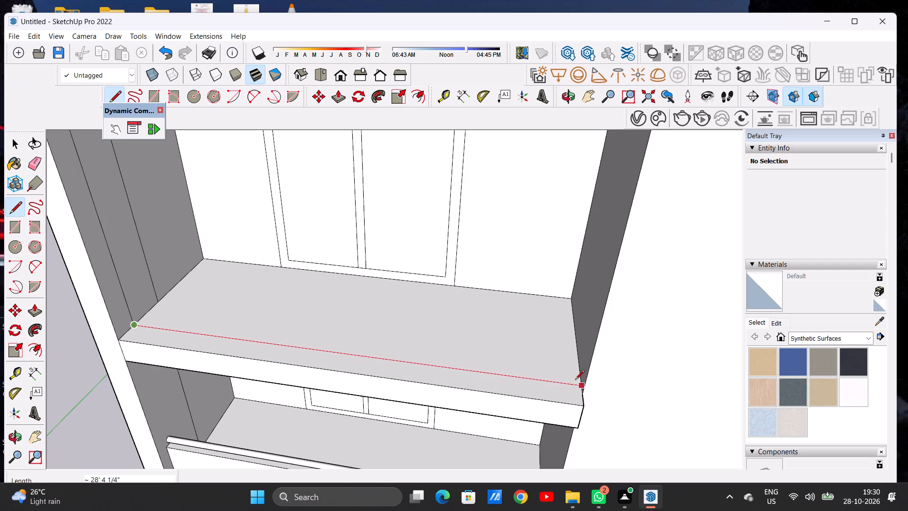
scroll(557, 380, "up", 5)
middle_click_drag(536, 374, 589, 401)
scroll(589, 400, "up", 5)
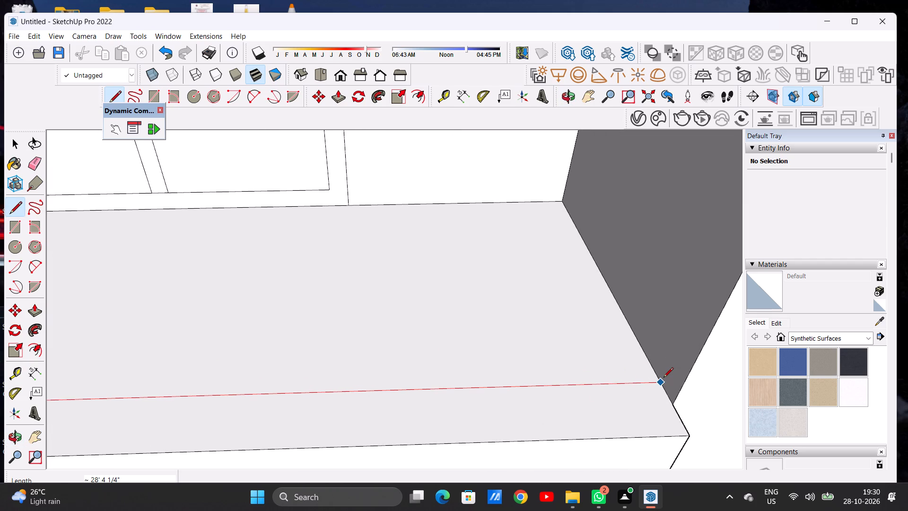
left_click(664, 378)
key("space")
Examine the whole building's front facade and roof level, including the balcony and the tall closed block.
scroll(449, 396, "down", 12)
scroll(434, 371, "up", 1)
scroll(434, 371, "down", 5)
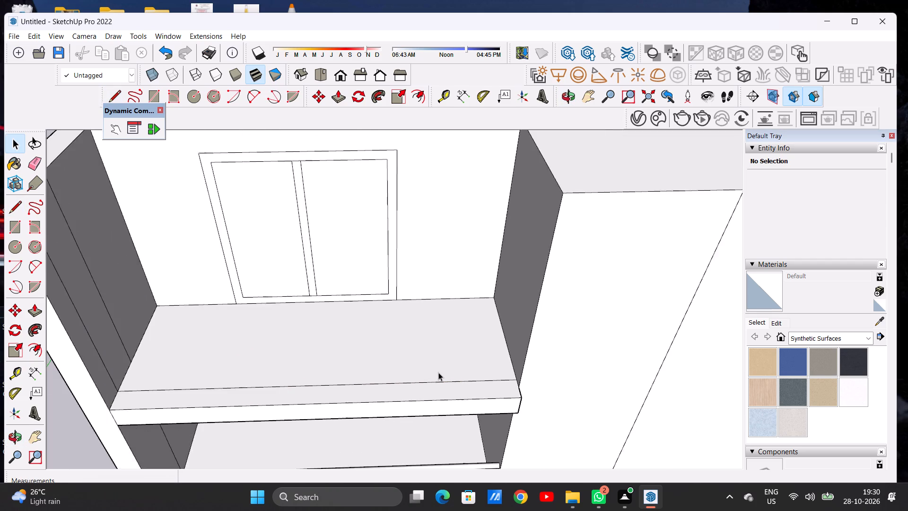
scroll(438, 372, "down", 2)
scroll(438, 372, "up", 1)
scroll(438, 372, "down", 8)
middle_click_drag(504, 378, 369, 294)
scroll(378, 359, "up", 8)
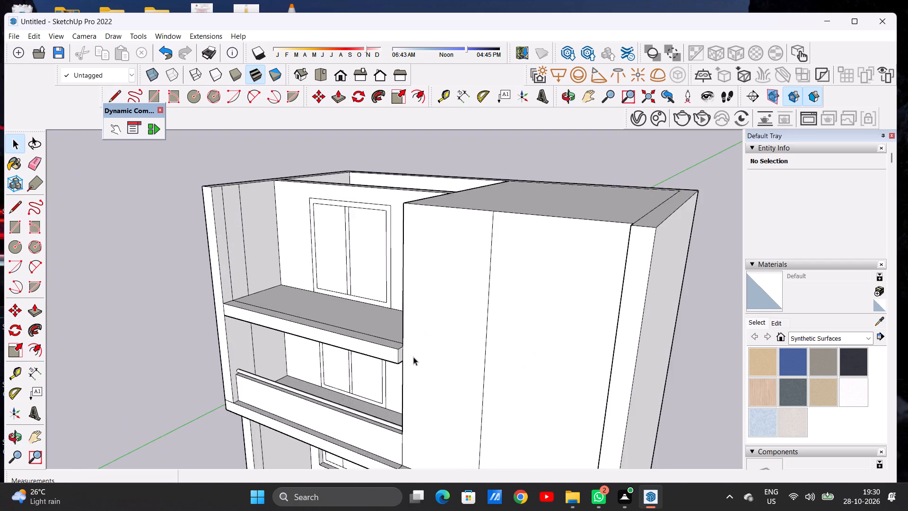
scroll(413, 357, "up", 5)
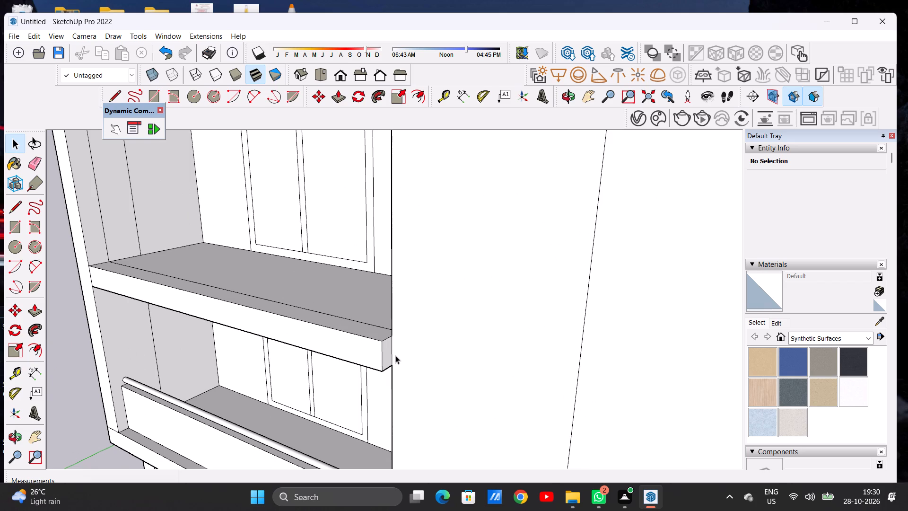
scroll(467, 329, "down", 17)
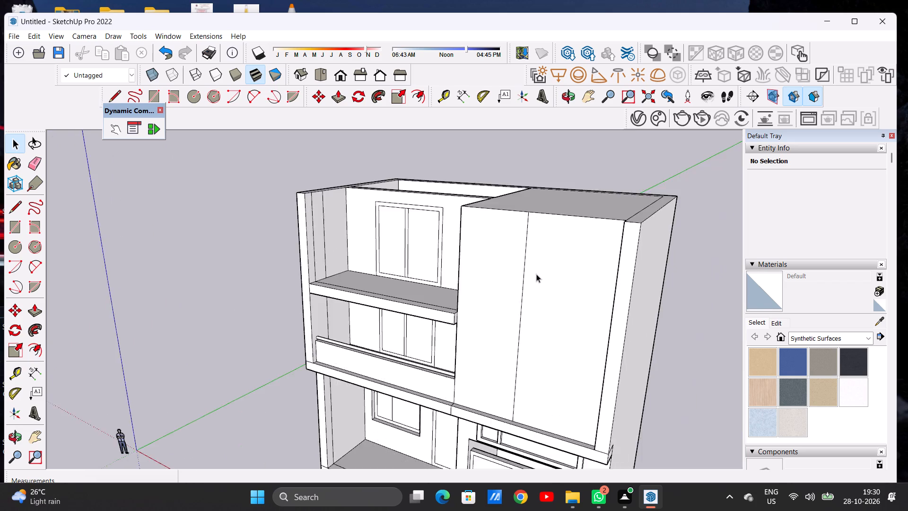
scroll(536, 274, "down", 9)
middle_click_drag(496, 299, 607, 254)
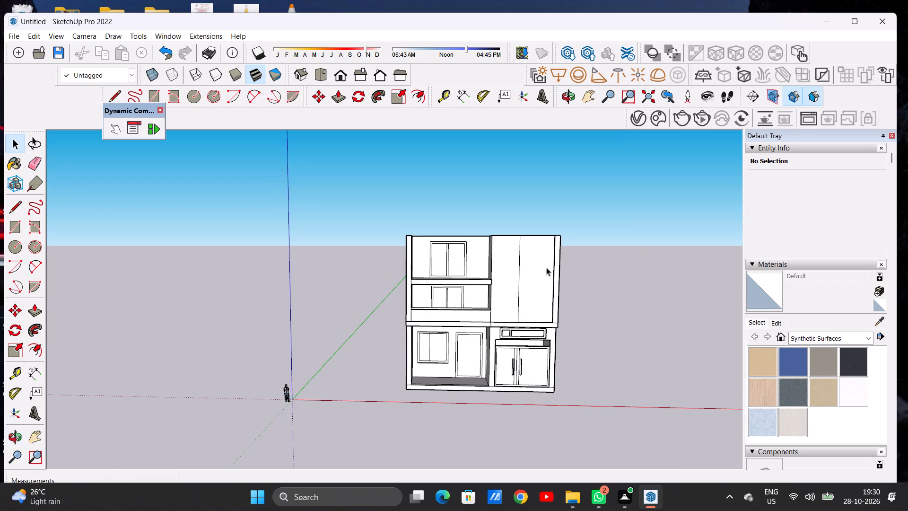
middle_click_drag(537, 274, 517, 277)
scroll(551, 266, "up", 3)
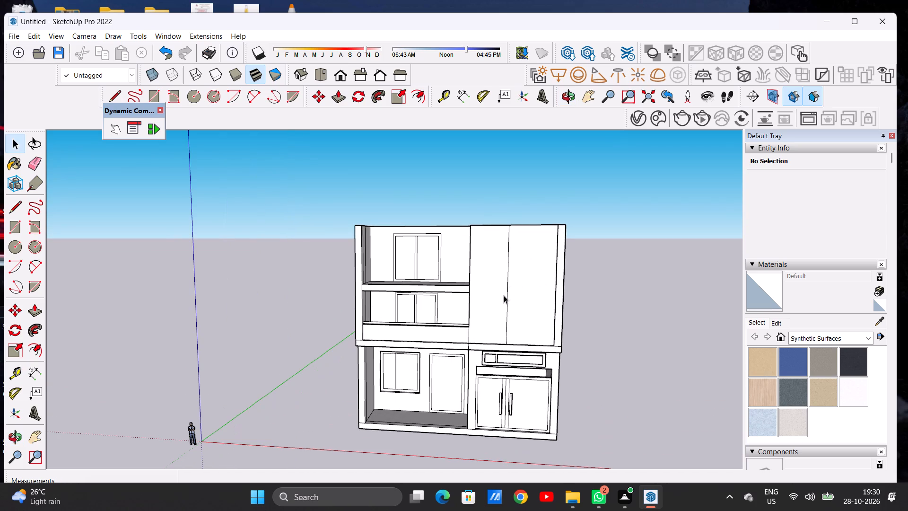
scroll(504, 295, "down", 5)
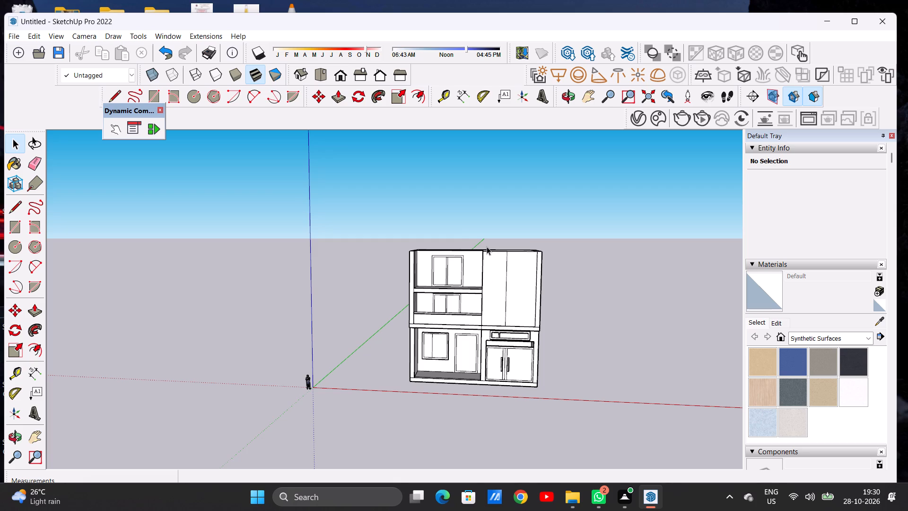
scroll(458, 271, "down", 6)
middle_click_drag(476, 248, 480, 340)
scroll(503, 294, "up", 7)
scroll(495, 315, "down", 4)
scroll(489, 258, "up", 9)
scroll(489, 305, "down", 5)
middle_click_drag(478, 316, 479, 304)
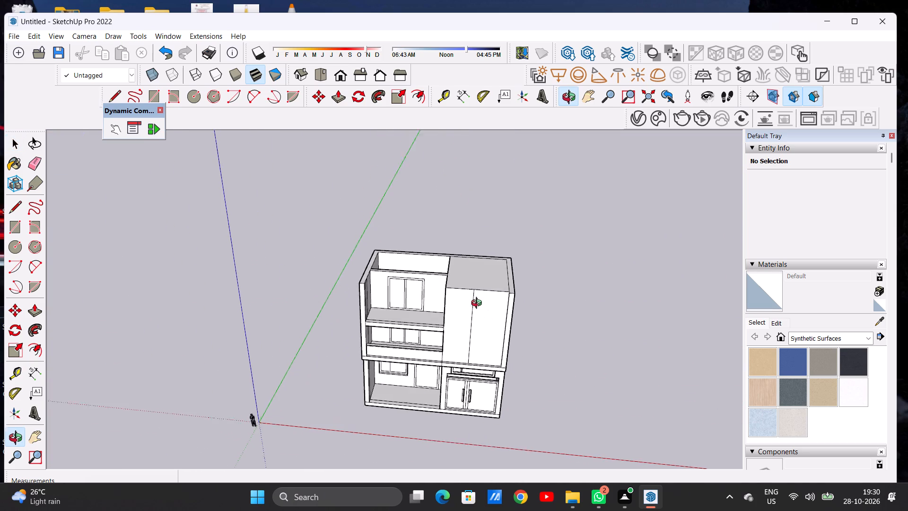
middle_click_drag(479, 304, 493, 227)
scroll(489, 319, "down", 4)
scroll(444, 296, "up", 7)
scroll(312, 319, "down", 7)
middle_click_drag(374, 285, 375, 288)
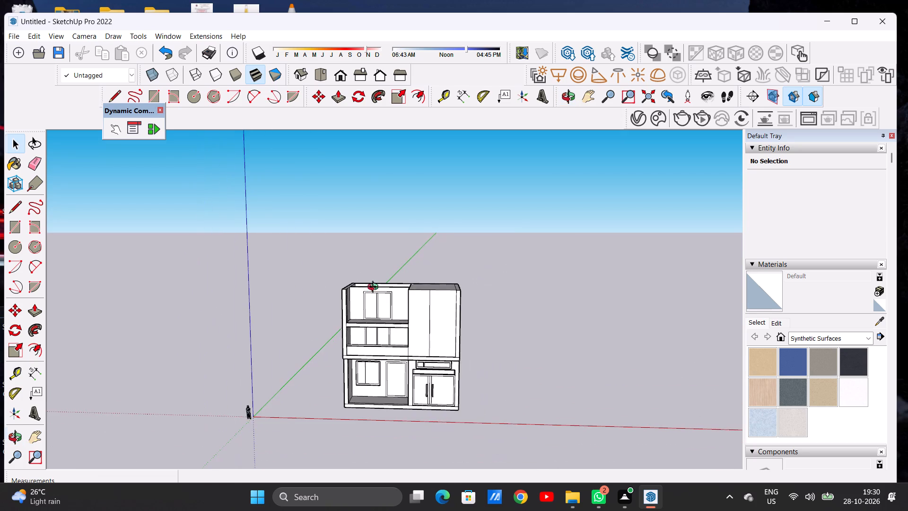
middle_click_drag(375, 288, 375, 365)
scroll(366, 277, "up", 1)
scroll(366, 277, "down", 1)
scroll(366, 277, "up", 6)
scroll(414, 304, "down", 5)
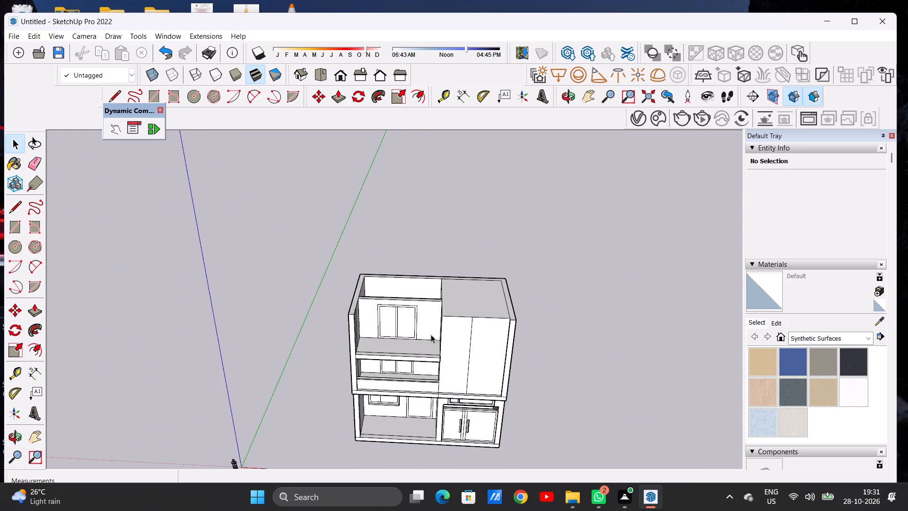
middle_click_drag(430, 335, 428, 252)
scroll(448, 370, "up", 7)
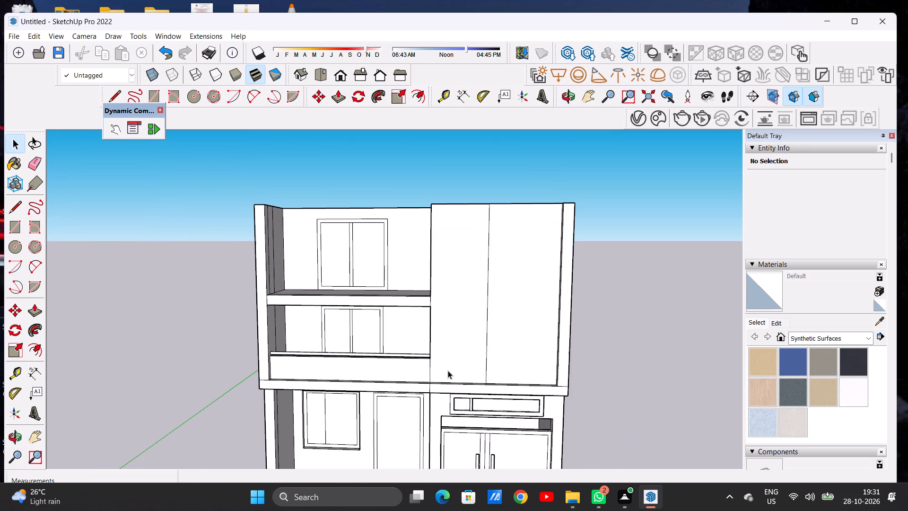
scroll(471, 349, "down", 3)
scroll(466, 373, "up", 9)
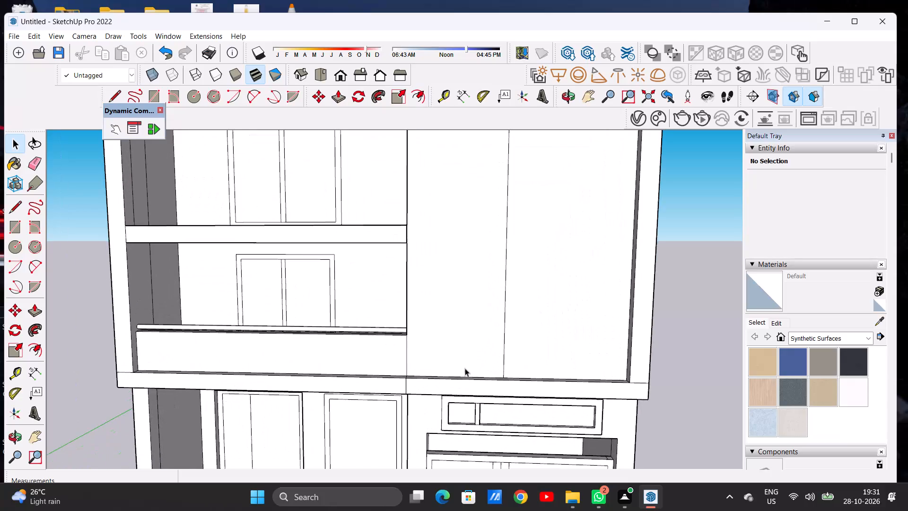
Draw a horizontal line low across the closed block's front panel beside the balcony, from its outer edge to the vertical dividing line.
middle_click_drag(463, 359, 482, 352)
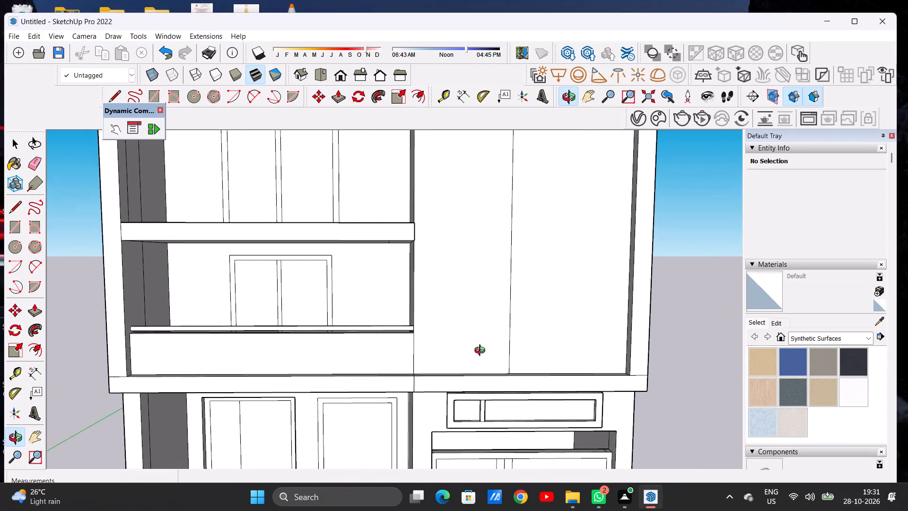
middle_click_drag(482, 352, 480, 354)
scroll(498, 358, "up", 1)
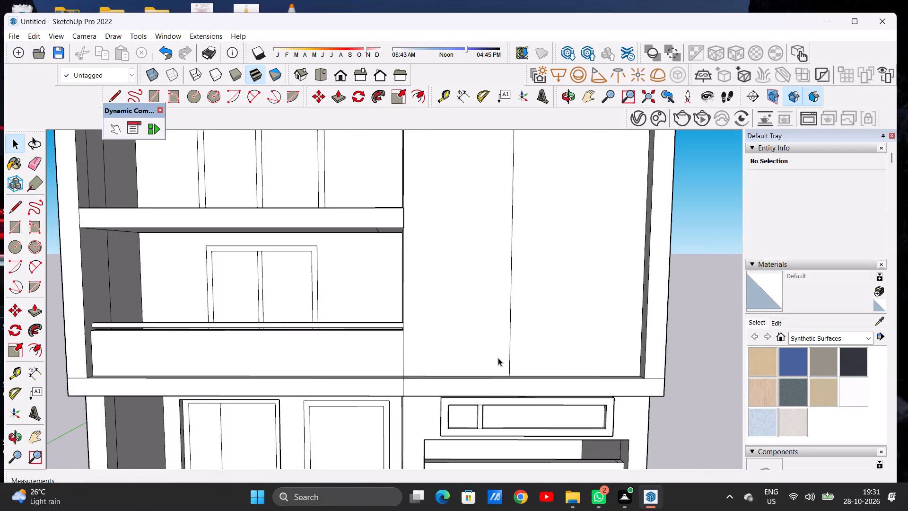
key("l")
middle_click_drag(496, 358, 495, 367)
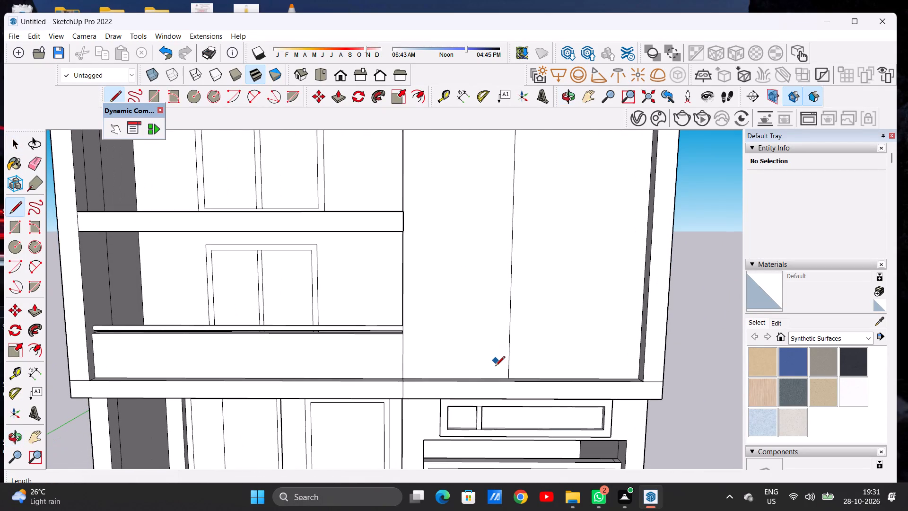
scroll(495, 367, "up", 2)
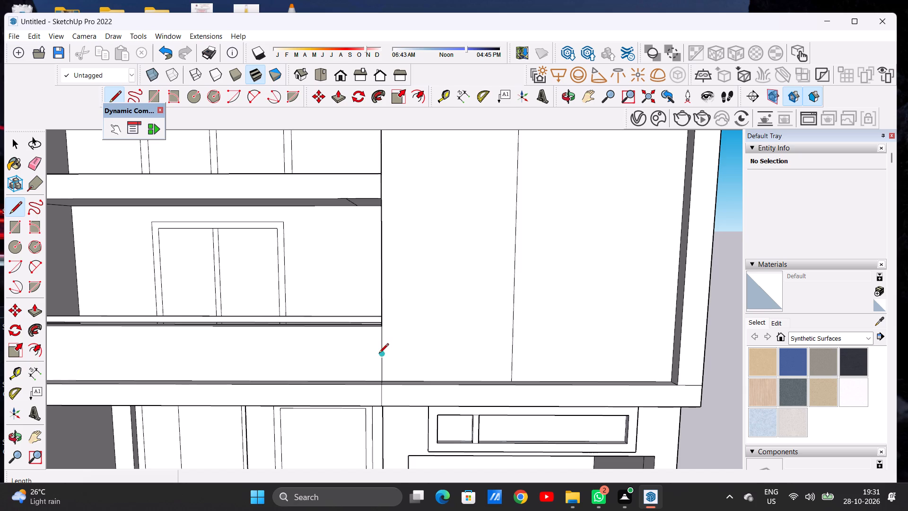
left_click(381, 353)
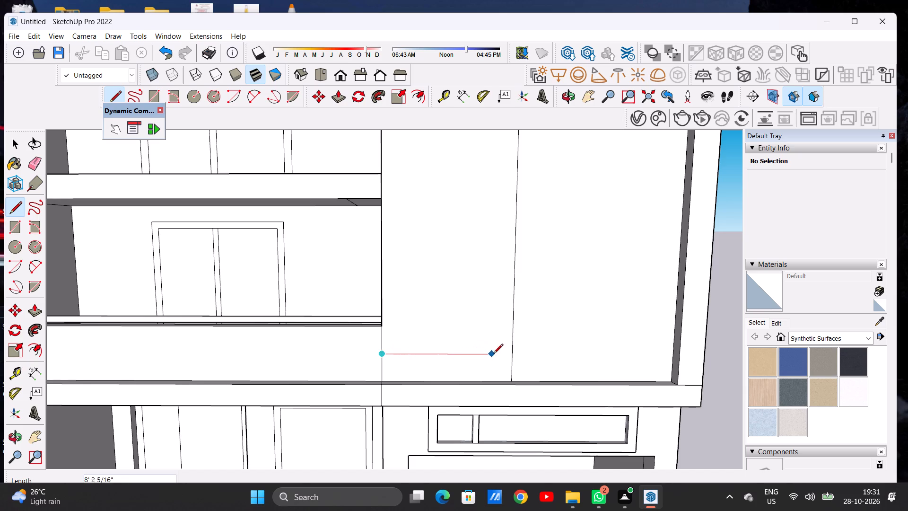
left_click(512, 354)
key("space")
scroll(334, 347, "down", 5)
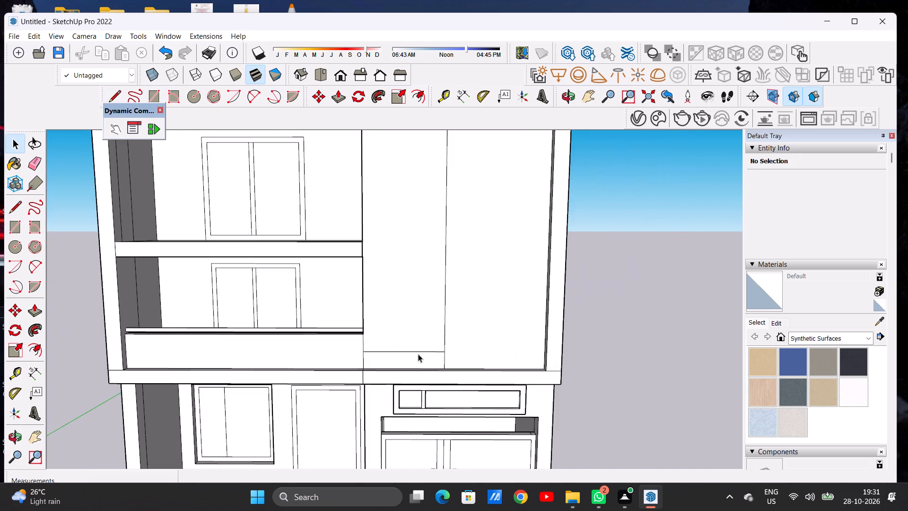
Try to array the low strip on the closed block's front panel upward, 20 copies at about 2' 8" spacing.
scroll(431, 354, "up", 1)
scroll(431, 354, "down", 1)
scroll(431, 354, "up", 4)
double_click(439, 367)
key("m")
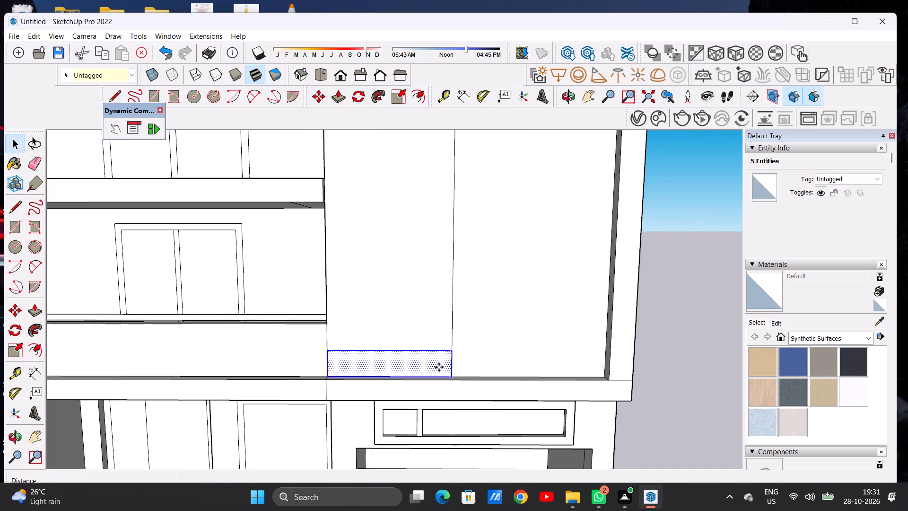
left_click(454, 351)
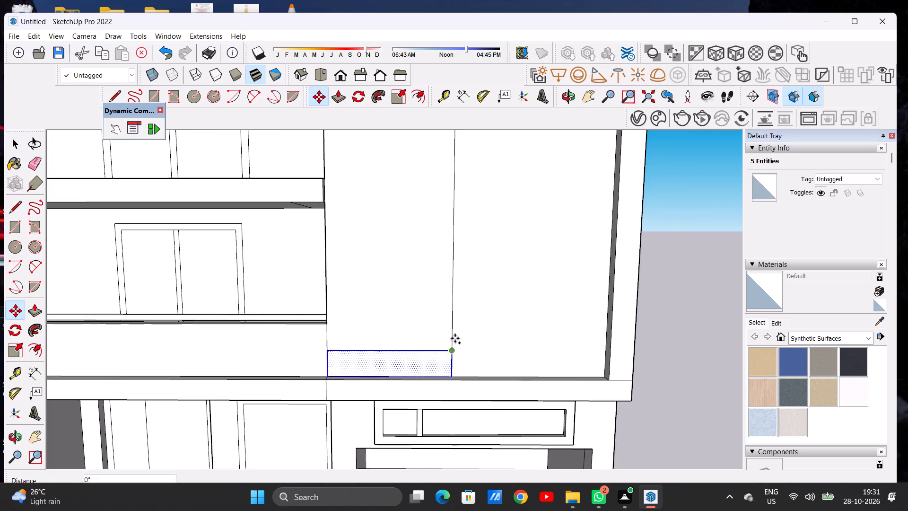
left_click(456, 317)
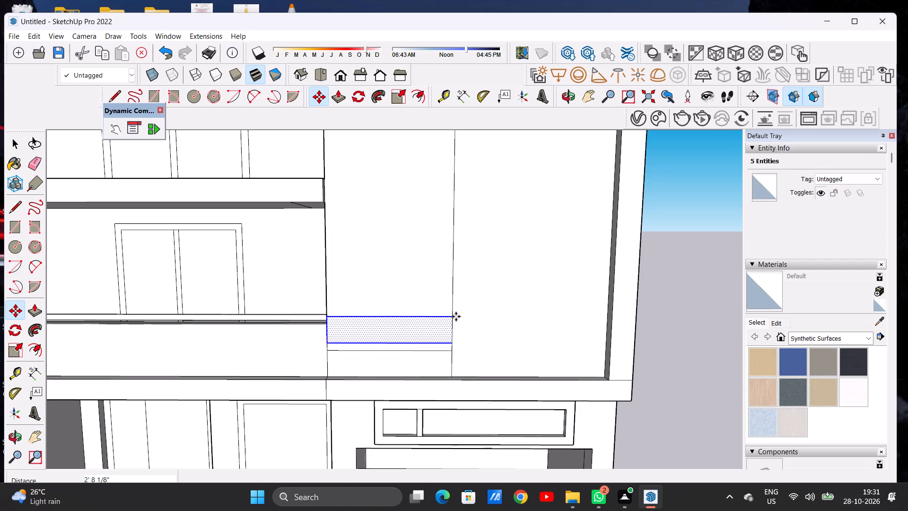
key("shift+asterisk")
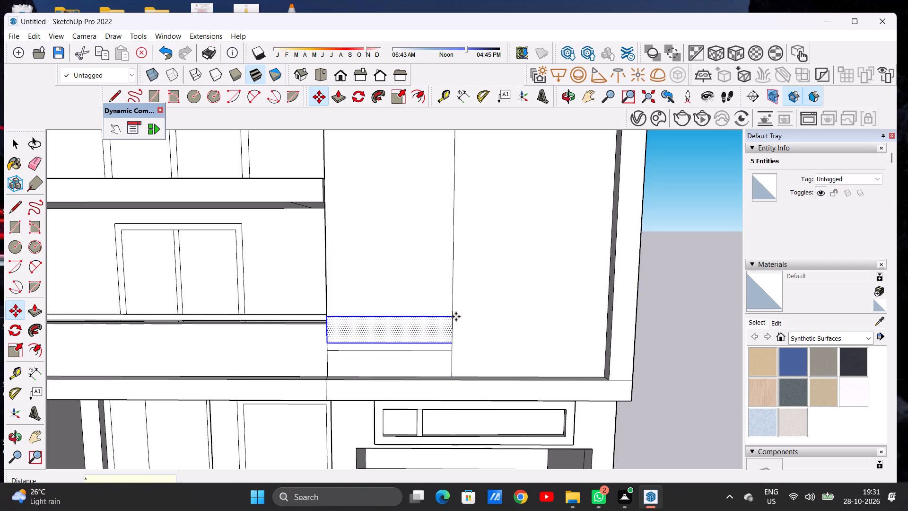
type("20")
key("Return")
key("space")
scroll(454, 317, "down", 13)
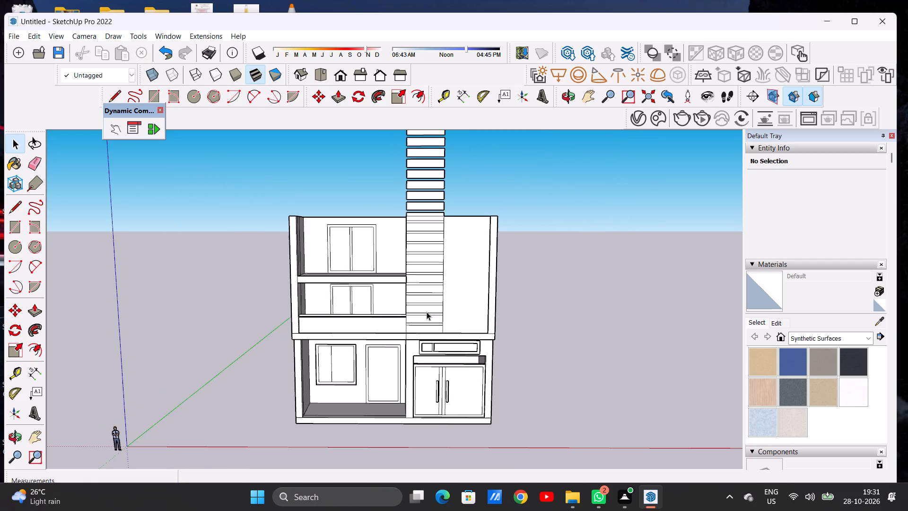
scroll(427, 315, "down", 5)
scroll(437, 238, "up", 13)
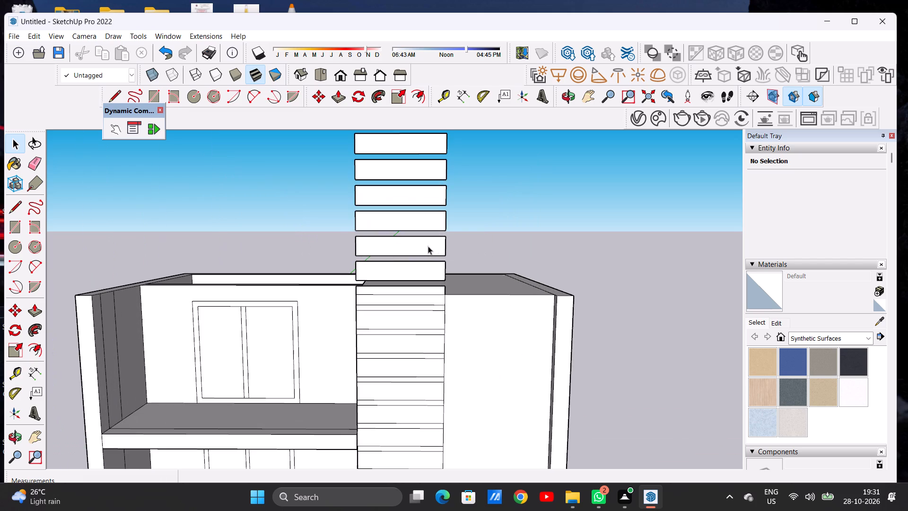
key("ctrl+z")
Push/Pull the closed block's top face up by 18'.
scroll(416, 252, "down", 2)
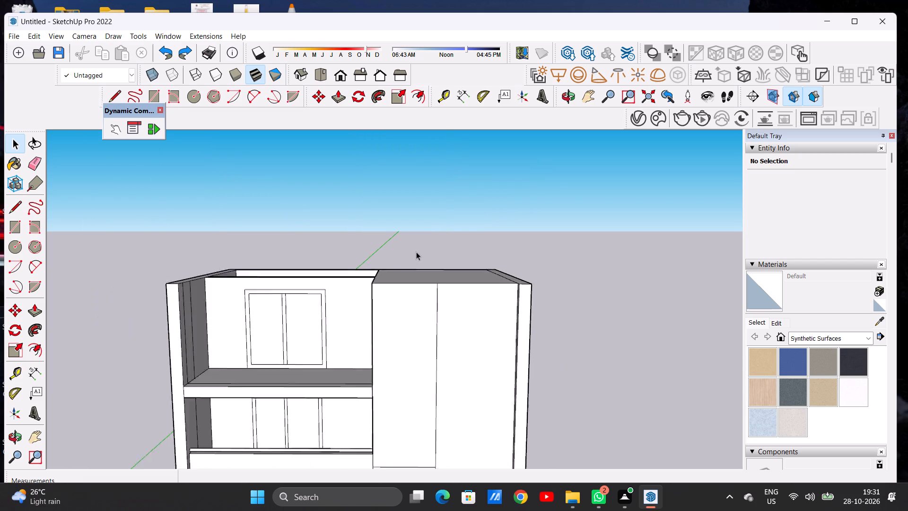
scroll(416, 252, "down", 7)
scroll(401, 235, "up", 2)
scroll(401, 235, "down", 1)
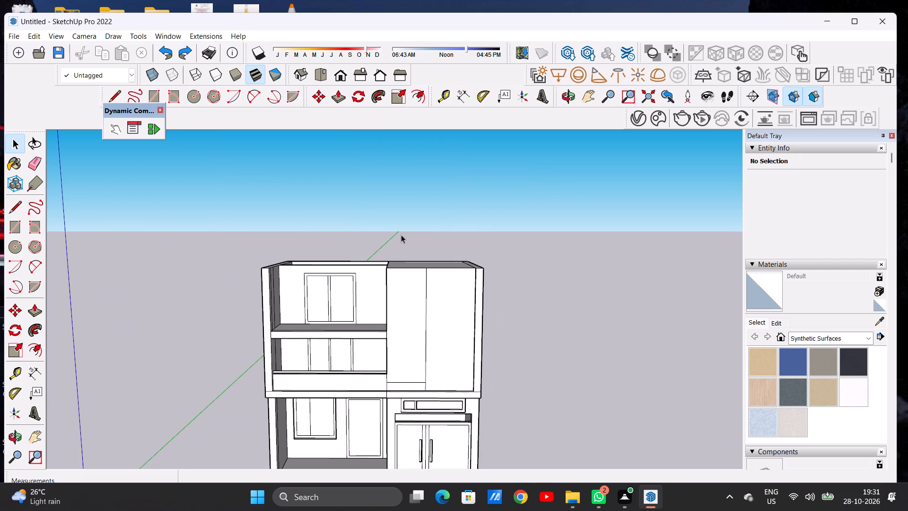
middle_click_drag(402, 233, 399, 321)
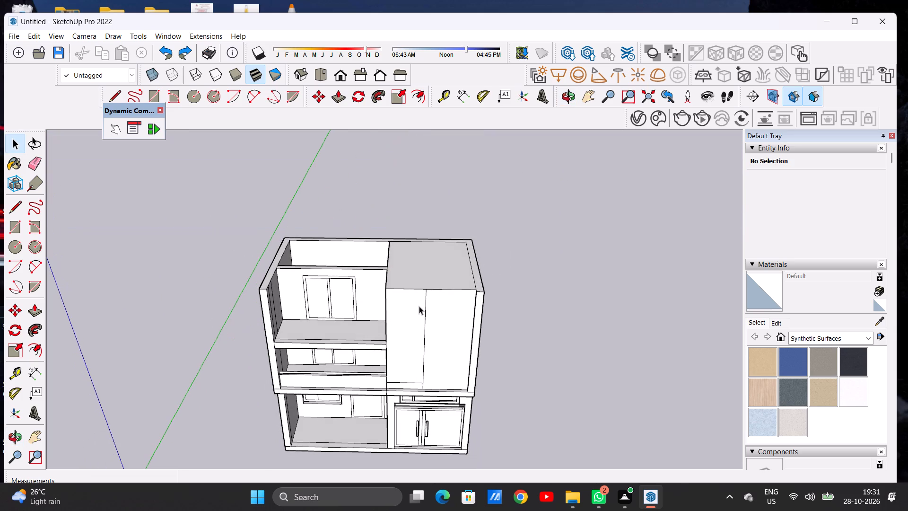
key("p")
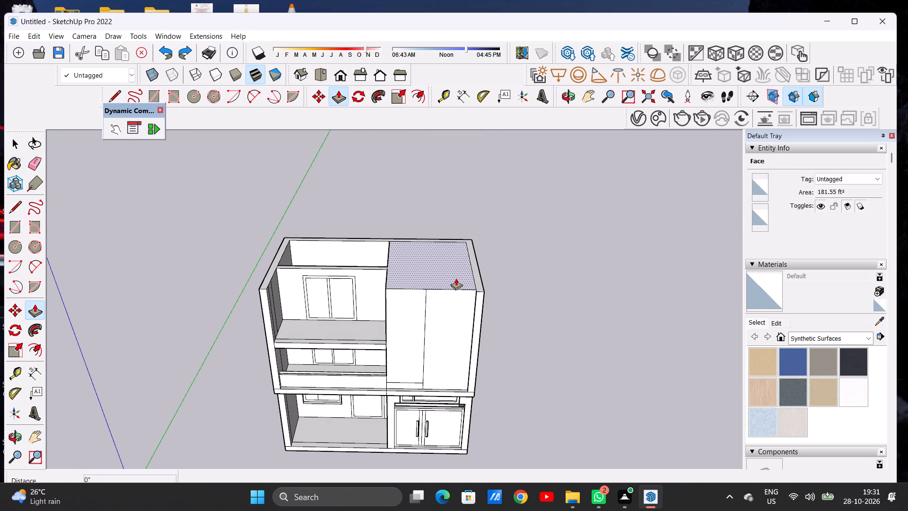
left_click(456, 278)
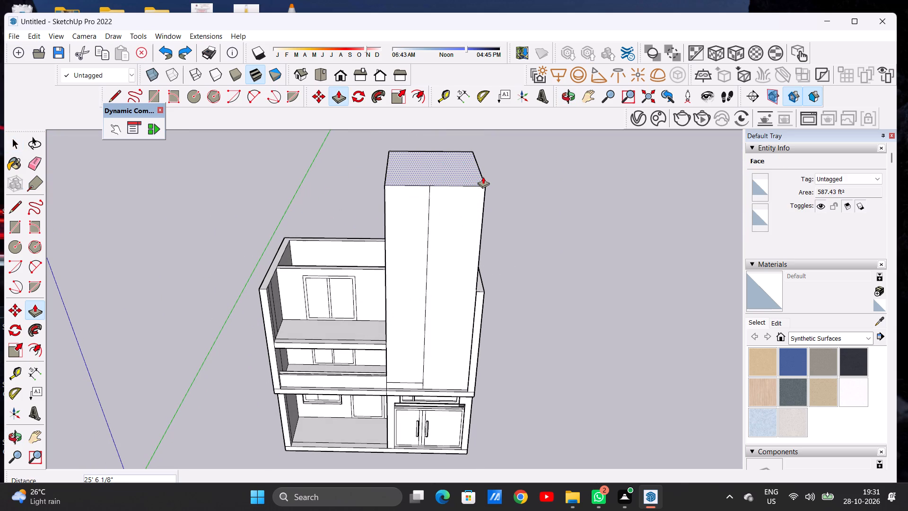
type("18'")
key("Return")
key("space")
scroll(458, 211, "down", 5)
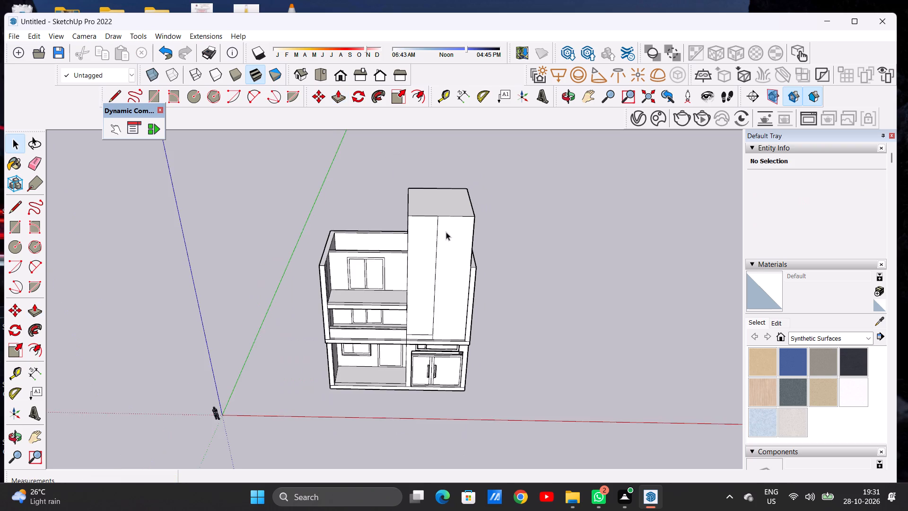
Examine the building's front facade and roof level around the raised block.
middle_click_drag(439, 241, 441, 98)
scroll(422, 226, "up", 1)
scroll(422, 226, "down", 1)
scroll(422, 226, "up", 3)
middle_click_drag(426, 215, 422, 252)
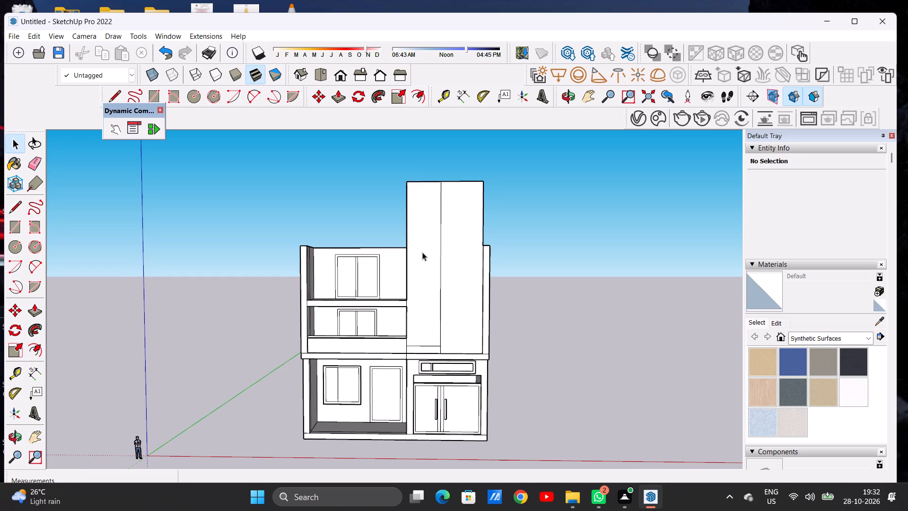
scroll(439, 272, "down", 6)
scroll(439, 235, "up", 3)
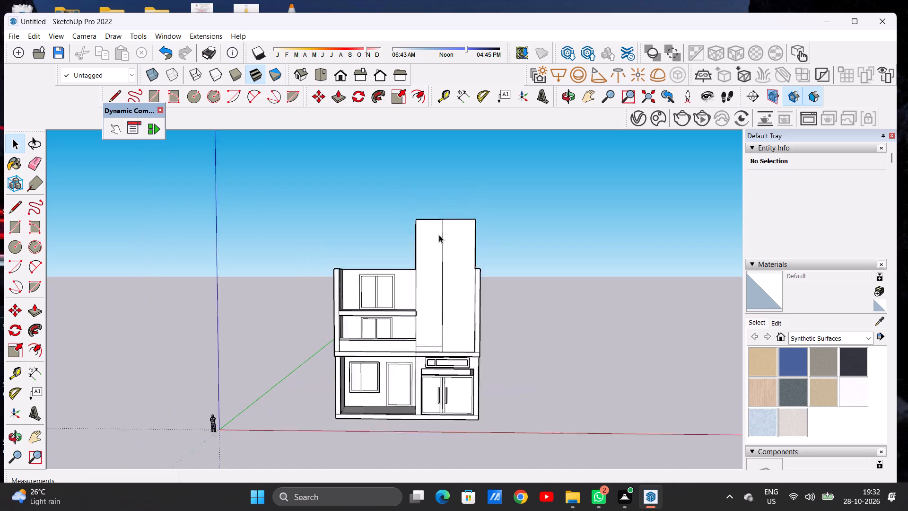
scroll(439, 235, "up", 3)
middle_click_drag(411, 238, 422, 290)
scroll(382, 282, "up", 7)
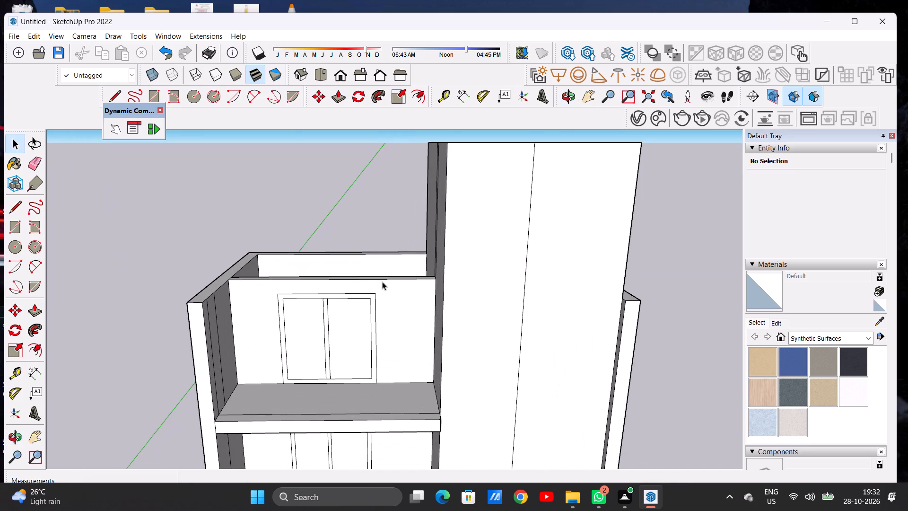
scroll(393, 275, "down", 4)
scroll(395, 276, "up", 1)
scroll(395, 276, "down", 1)
middle_click_drag(390, 265, 384, 253)
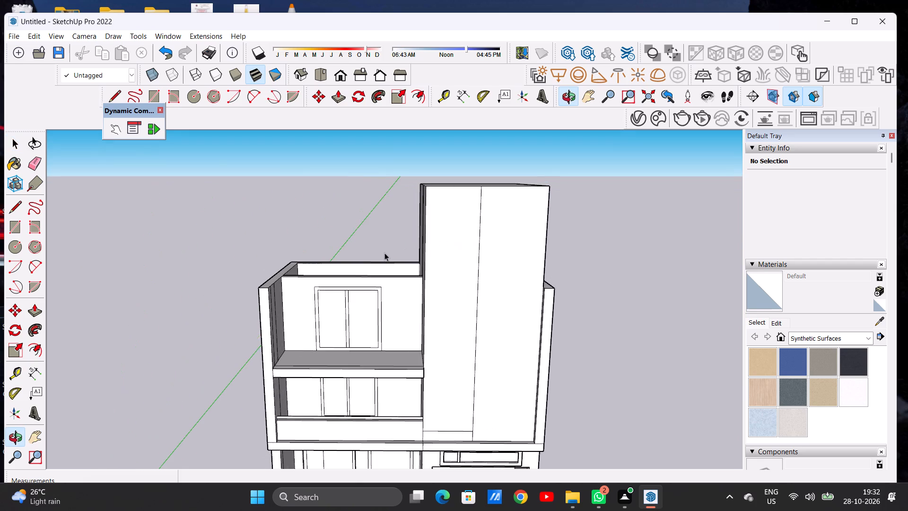
scroll(384, 253, "down", 11)
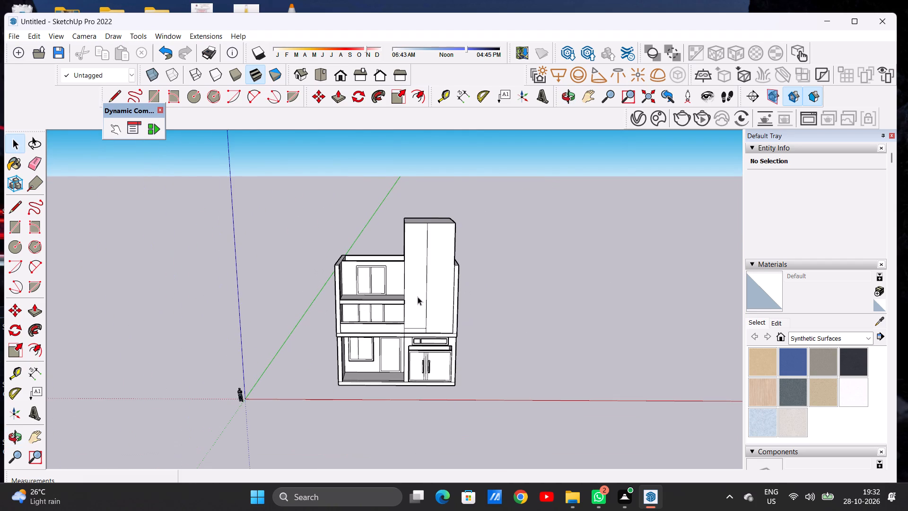
Copy the low strip on the block's front panel straight up along the dividing line by about 2' 10".
scroll(420, 288, "down", 5)
scroll(422, 301, "up", 14)
middle_click_drag(422, 326, 420, 315)
scroll(419, 327, "up", 2)
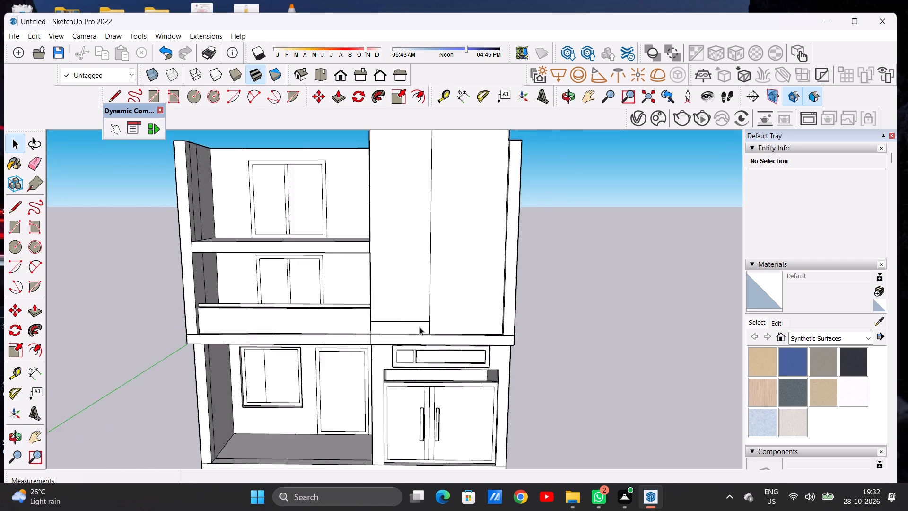
scroll(419, 327, "up", 3)
double_click(420, 327)
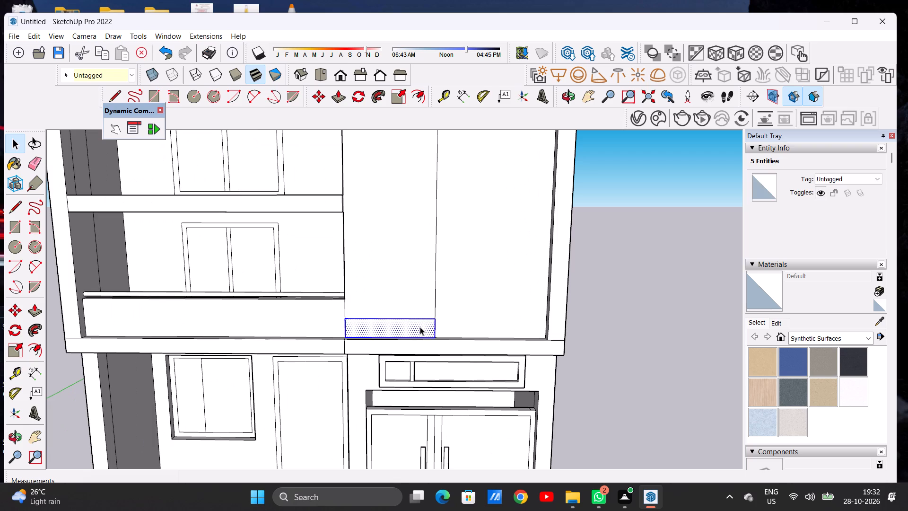
key("m")
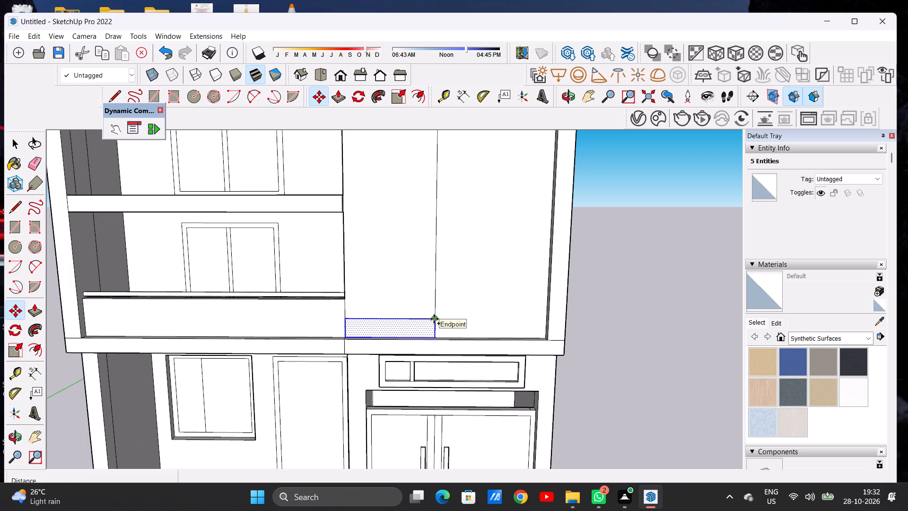
left_click(434, 319)
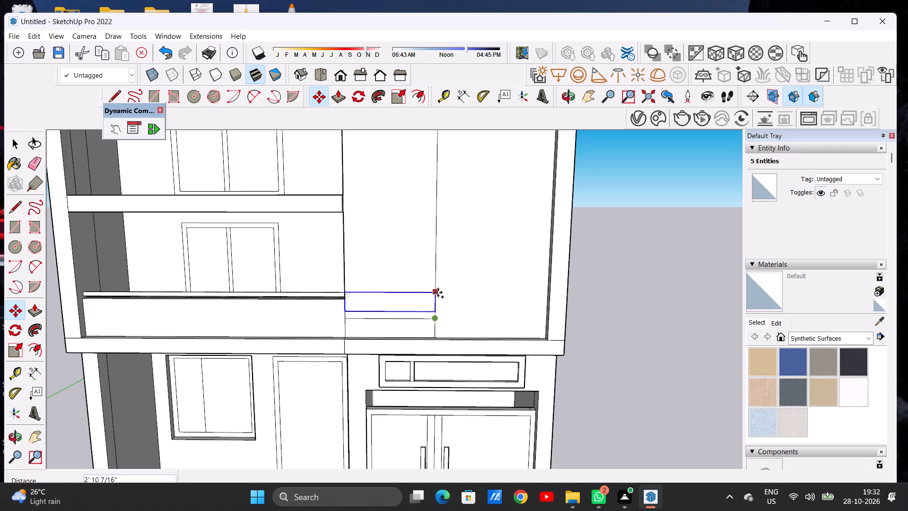
left_click(438, 292)
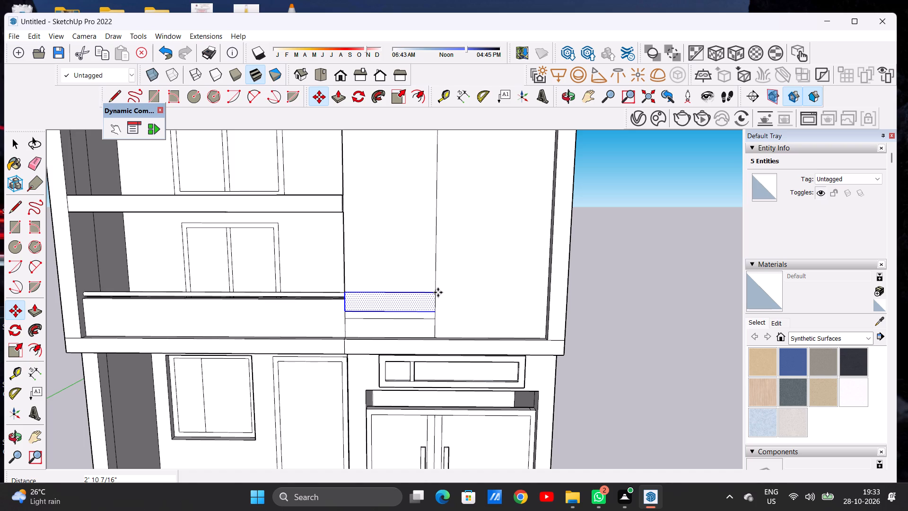
Repeat the strip copy 20 times up the block's front panel at the same spacing.
scroll(374, 308, "down", 9)
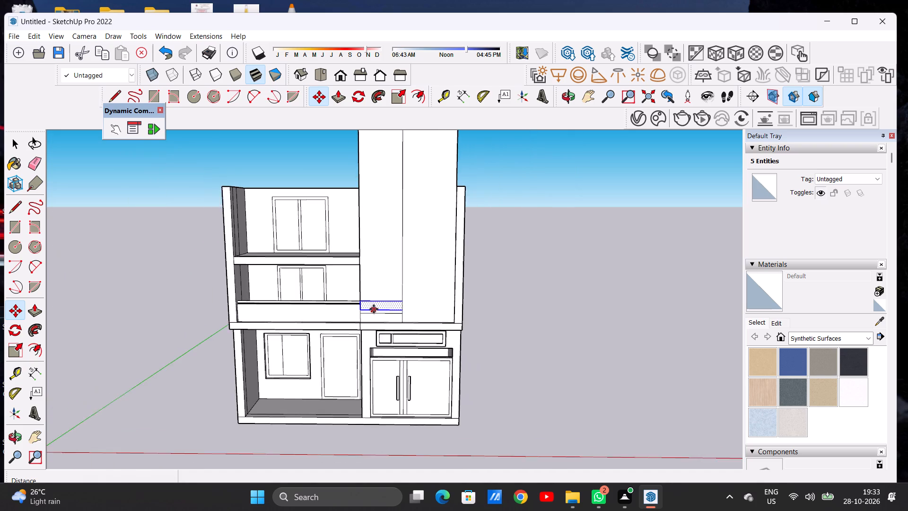
scroll(404, 303, "up", 8)
scroll(398, 303, "down", 1)
scroll(398, 303, "up", 9)
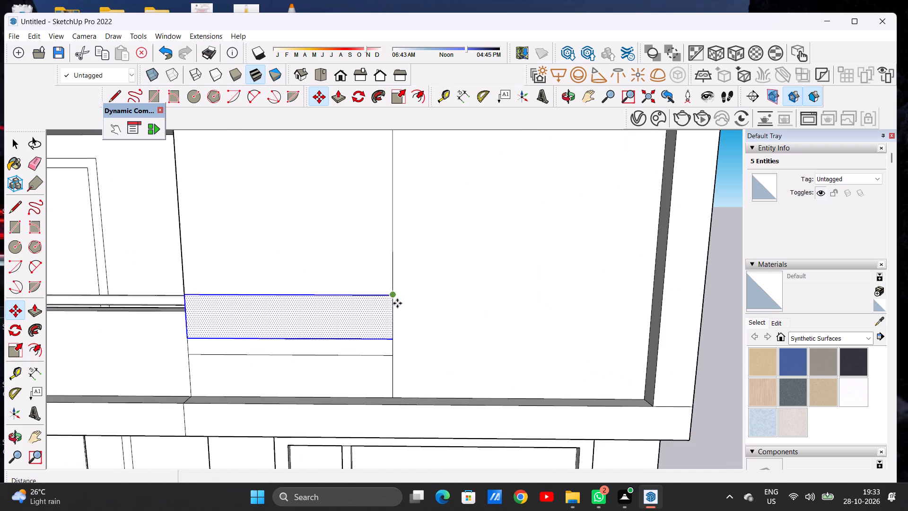
key("shift+asterisk")
type("20")
key("Return")
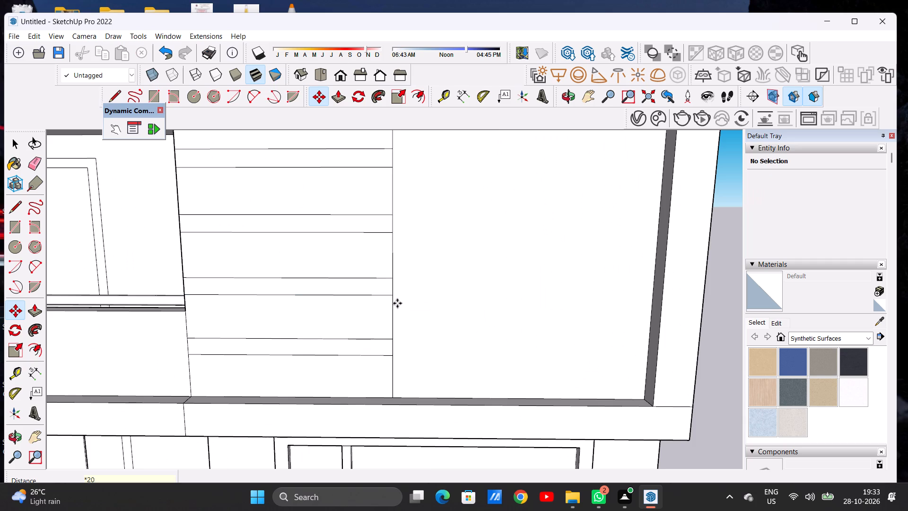
key("space")
Delete the four surplus strip copies floating above the top of the tall block.
scroll(302, 288, "down", 1)
scroll(302, 294, "up", 2)
scroll(302, 302, "down", 4)
scroll(302, 304, "up", 1)
scroll(302, 304, "down", 20)
scroll(373, 293, "up", 1)
scroll(373, 293, "down", 6)
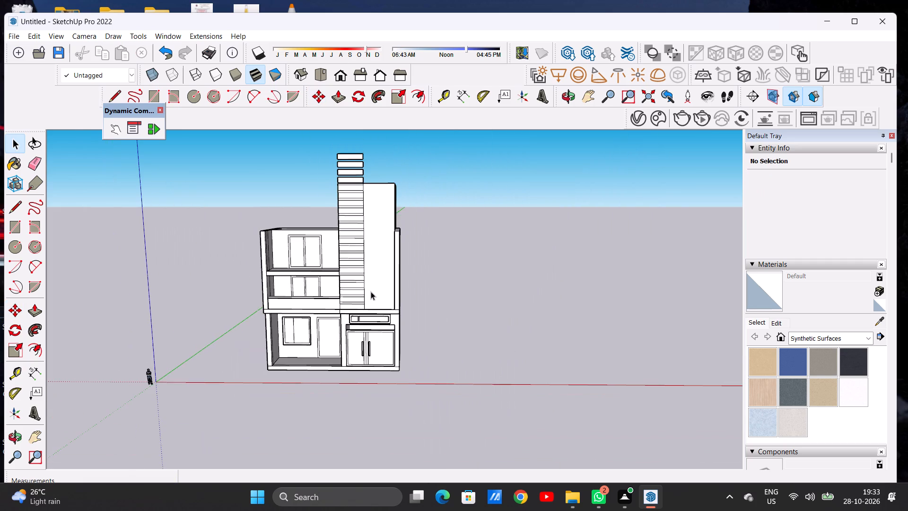
scroll(353, 169, "up", 19)
middle_click_drag(358, 231, 343, 231)
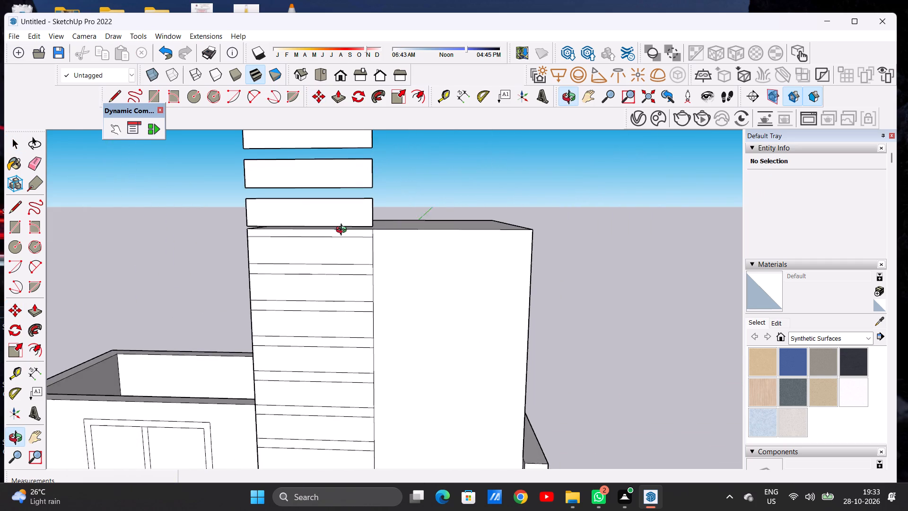
middle_click_drag(343, 231, 332, 231)
left_click(349, 213)
double_click(349, 213)
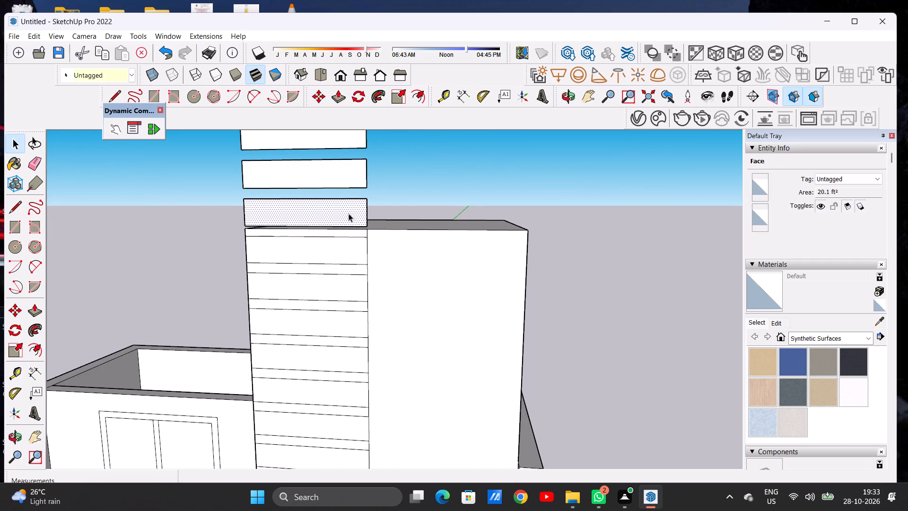
key("Delete")
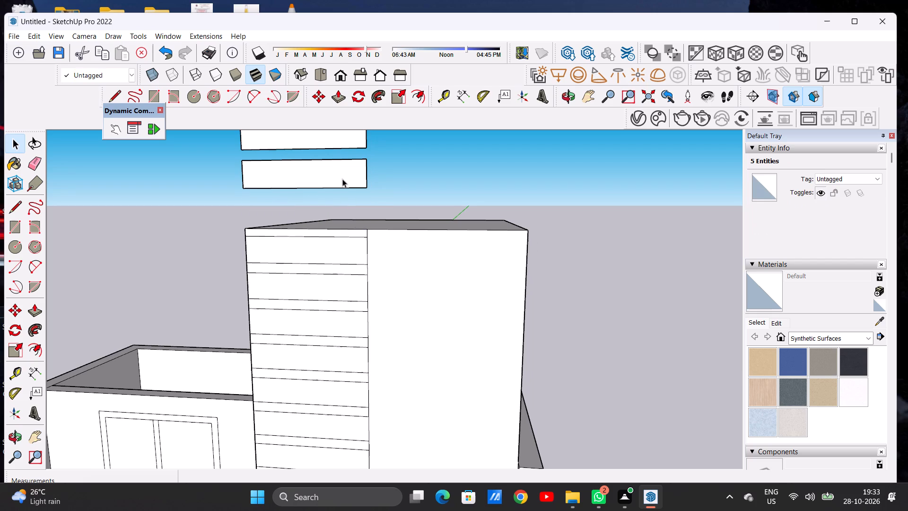
double_click(342, 176)
key("Delete")
scroll(347, 214, "down", 6)
scroll(350, 170, "up", 4)
double_click(349, 176)
key("Delete")
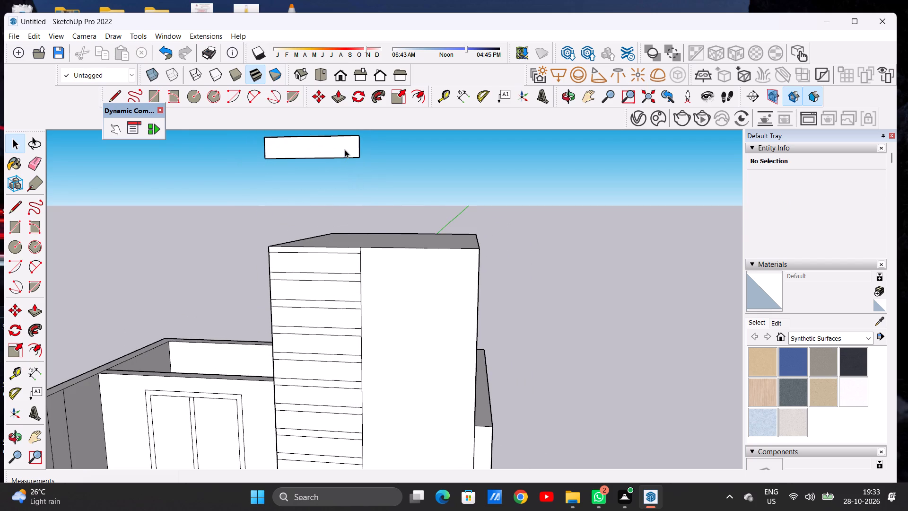
double_click(345, 150)
key("Delete")
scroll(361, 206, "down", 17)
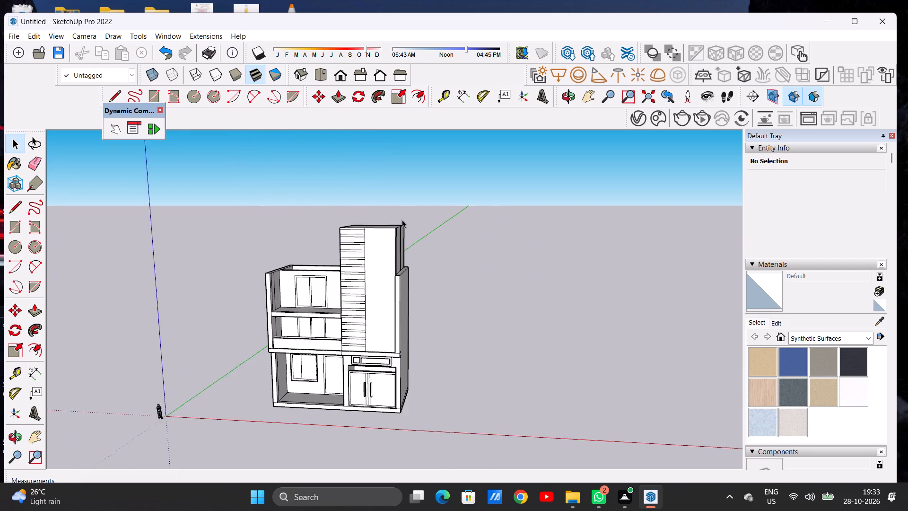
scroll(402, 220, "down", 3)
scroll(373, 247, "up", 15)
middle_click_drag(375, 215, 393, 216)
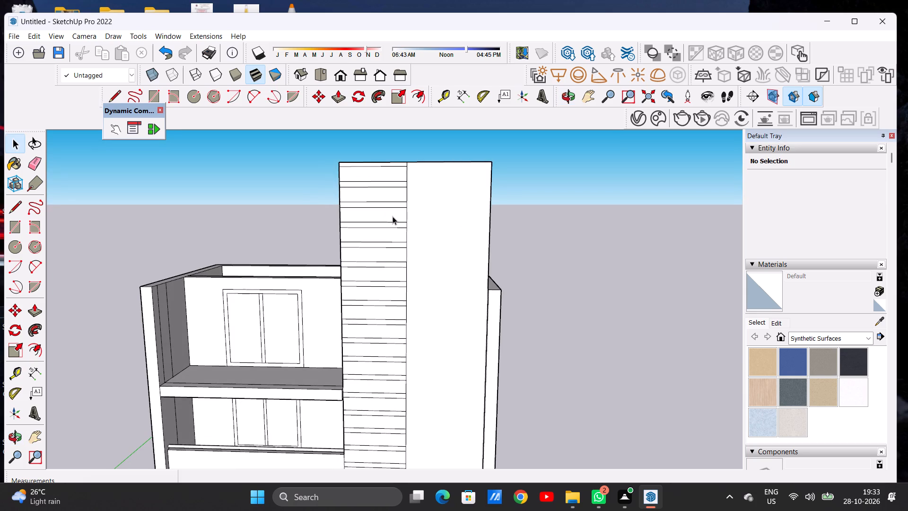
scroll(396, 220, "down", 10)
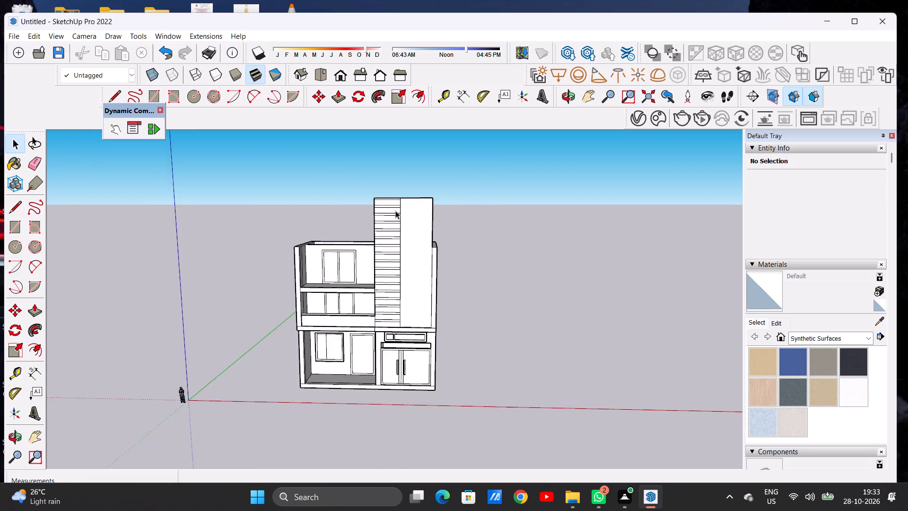
Extrude the lowest wide band of the tall block's front panel outward by about 6 5/8".
scroll(393, 205, "up", 1)
scroll(392, 205, "down", 5)
middle_click_drag(382, 286, 296, 298)
scroll(381, 283, "up", 7)
scroll(381, 283, "down", 1)
scroll(401, 282, "up", 5)
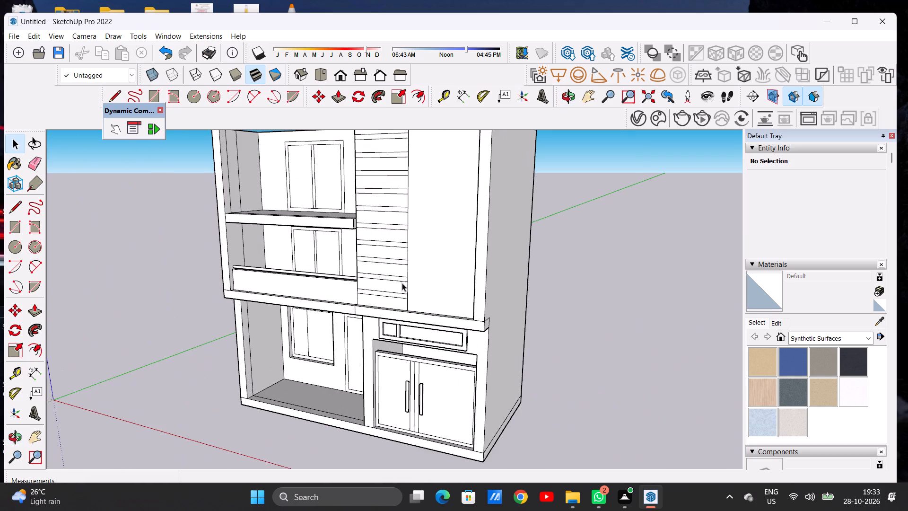
middle_click_drag(402, 283, 354, 294)
scroll(363, 294, "up", 5)
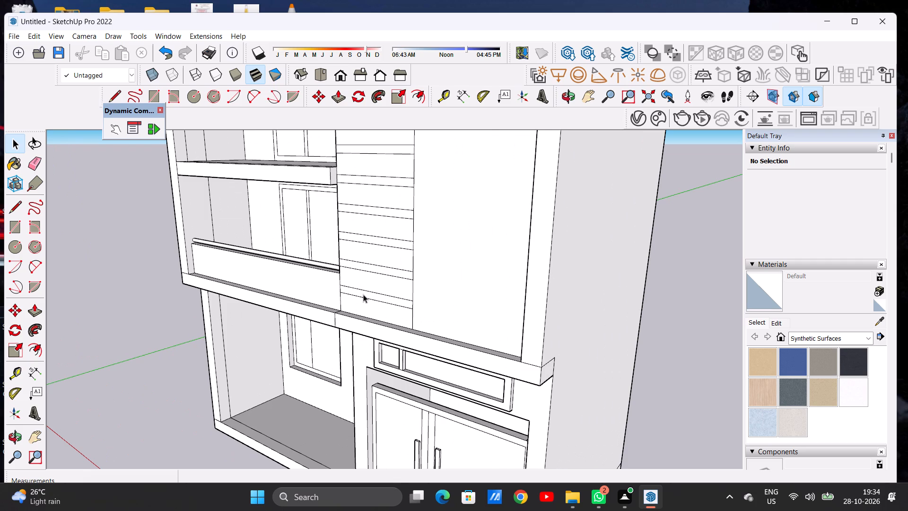
scroll(358, 270, "down", 6)
middle_click_drag(402, 297, 334, 307)
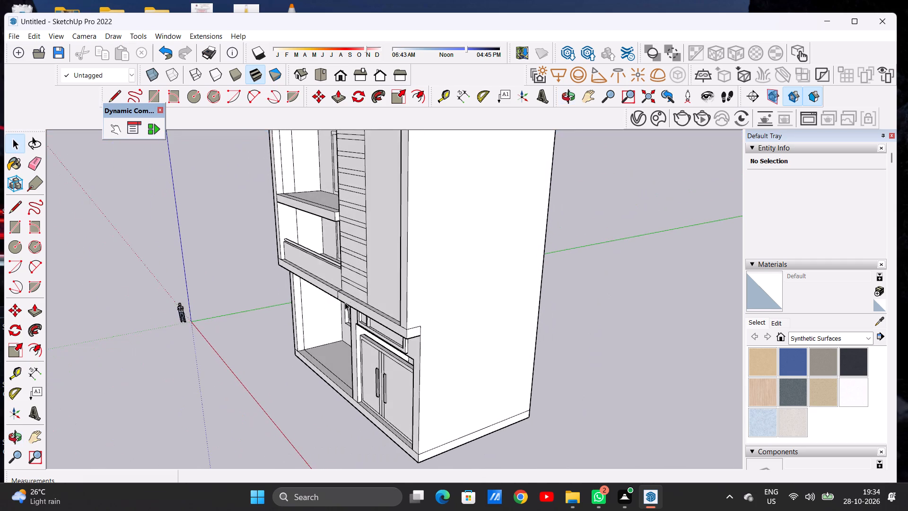
scroll(350, 302, "up", 9)
key("p")
scroll(386, 285, "up", 5)
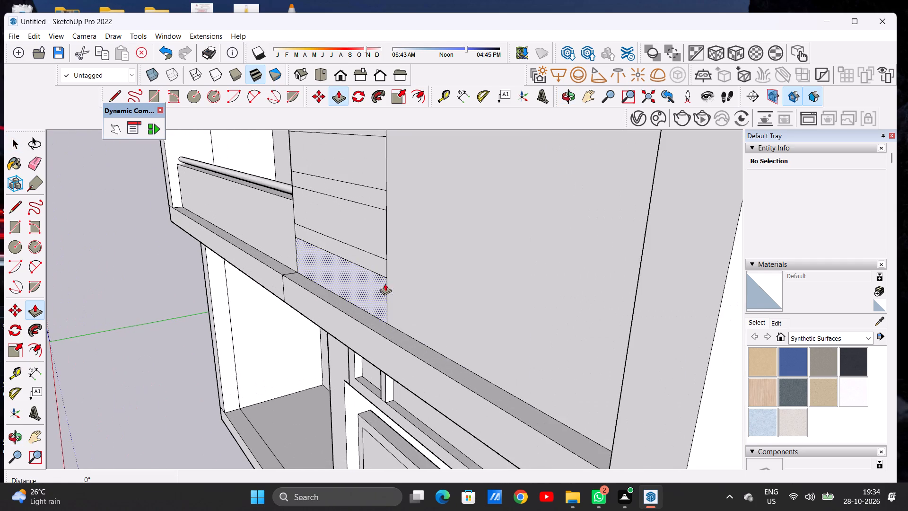
left_click(380, 276)
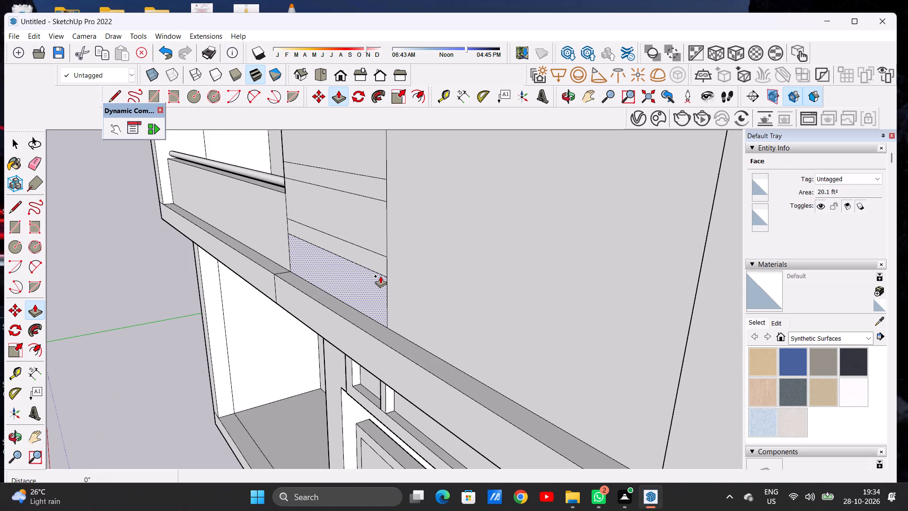
left_click(370, 290)
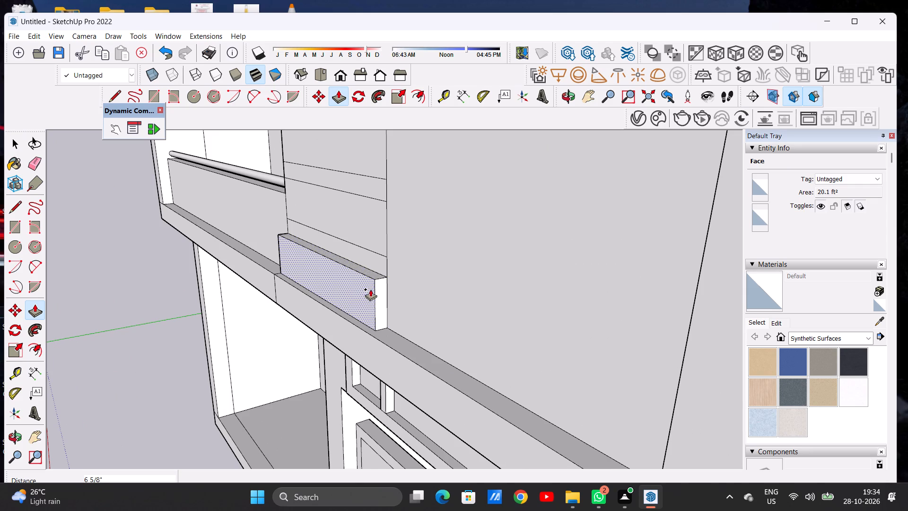
Extrude the second, third and fourth wide bands from the panel's bottom outward 6 5/8", flush with the lowest one.
left_click(380, 236)
left_click(373, 280)
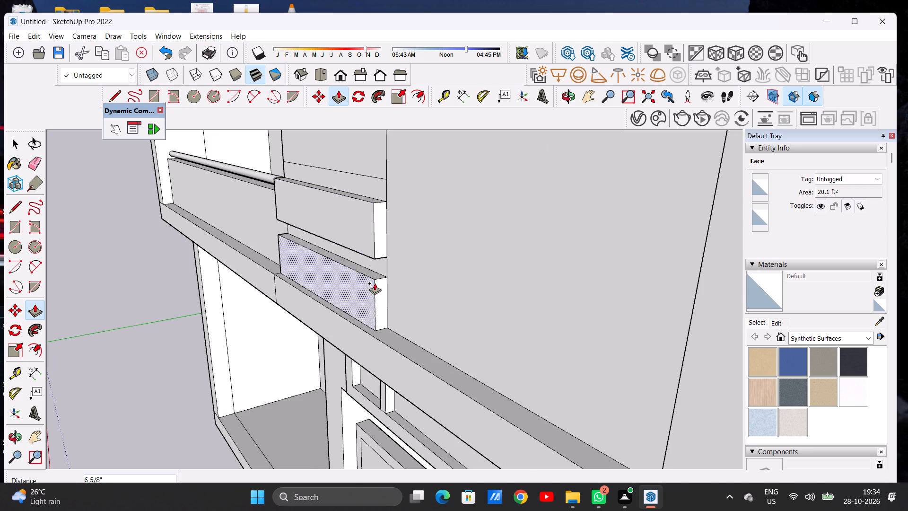
scroll(380, 291, "down", 3)
scroll(381, 291, "up", 1)
scroll(381, 291, "down", 6)
scroll(376, 225, "up", 6)
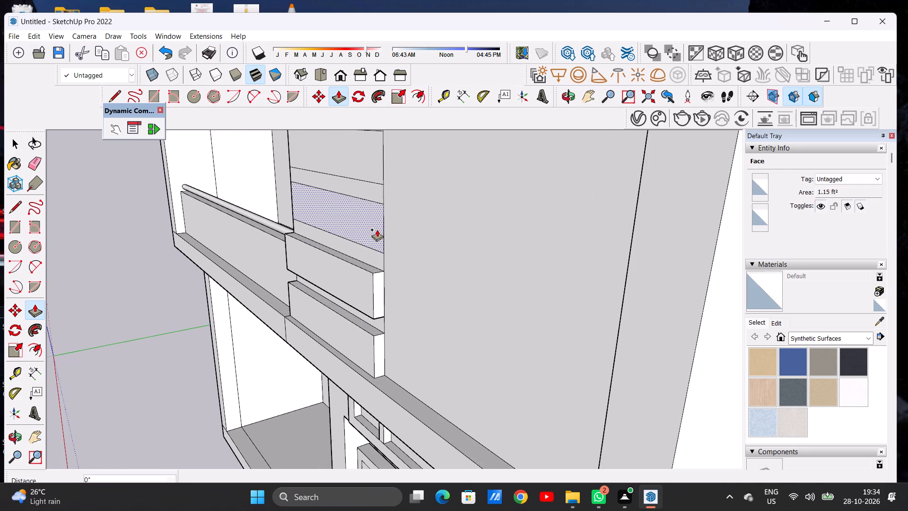
left_click(377, 229)
left_click(373, 273)
scroll(374, 275, "down", 5)
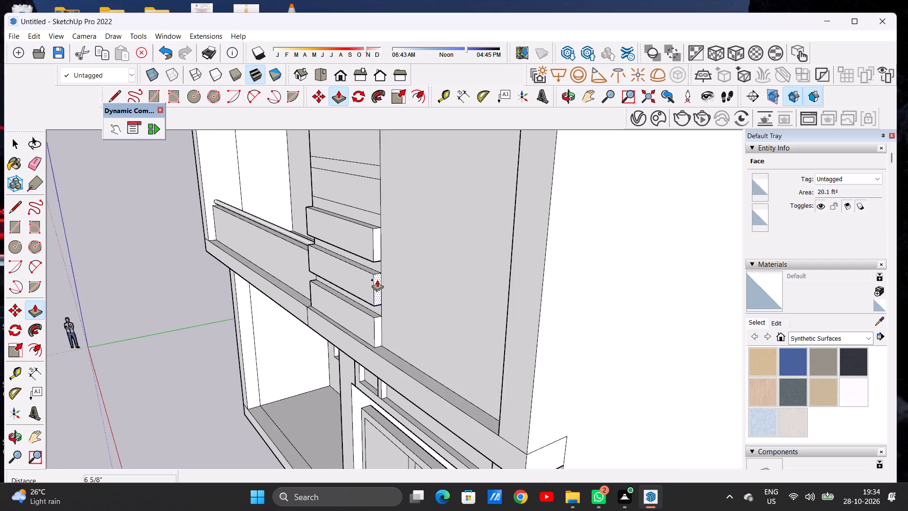
scroll(377, 280, "down", 7)
scroll(366, 237, "up", 13)
left_click(376, 250)
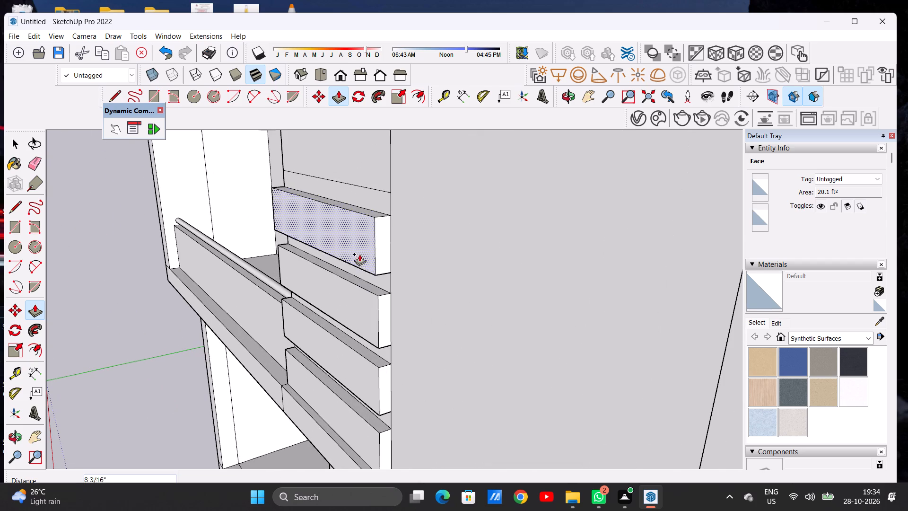
left_click(376, 300)
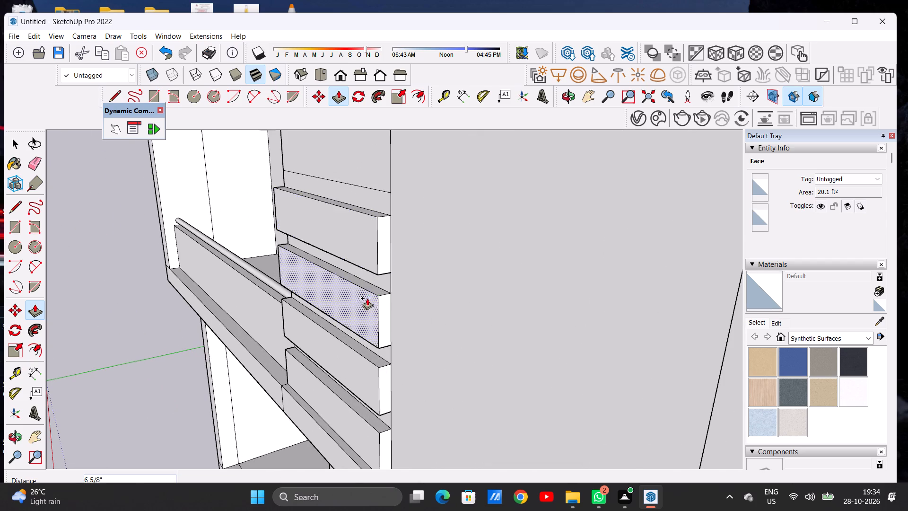
Extrude the fifth and sixth wide bands of the front panel outward 6 5/8", matching the bands below.
scroll(361, 295, "down", 12)
scroll(369, 251, "up", 6)
scroll(370, 255, "down", 1)
scroll(370, 255, "up", 6)
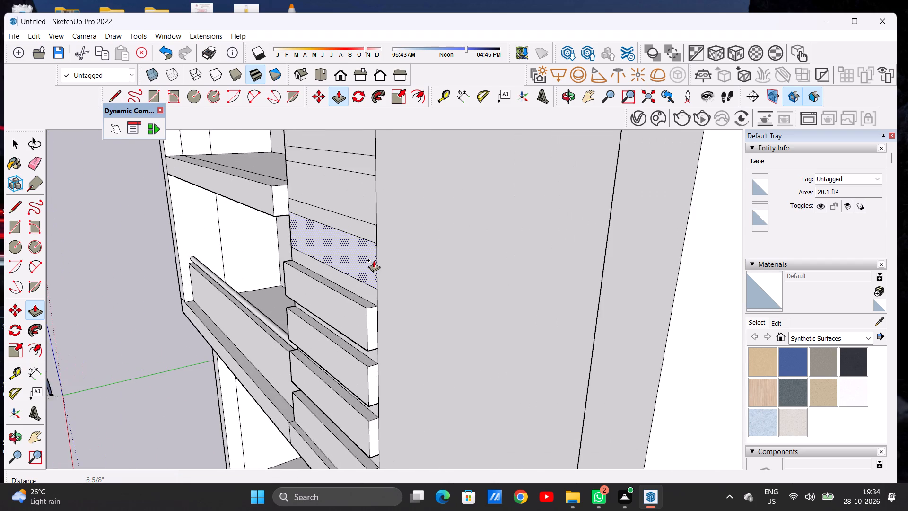
left_click(374, 260)
left_click(366, 316)
scroll(369, 313, "down", 2)
scroll(369, 313, "up", 1)
scroll(369, 313, "down", 5)
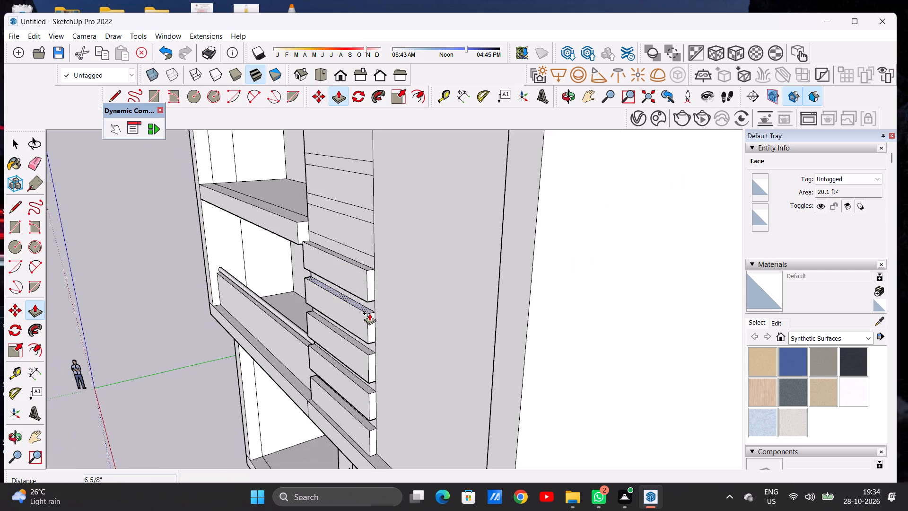
scroll(365, 246, "up", 7)
left_click(374, 252)
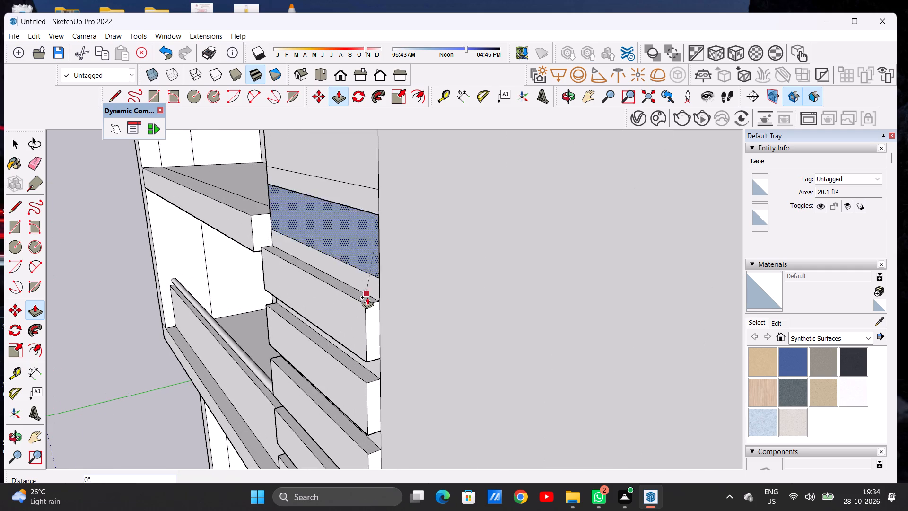
left_click(366, 305)
Extrude the seventh and eighth wide bands of the front panel outward 6 5/8", leaving the narrow strips between them recessed.
scroll(371, 321, "down", 5)
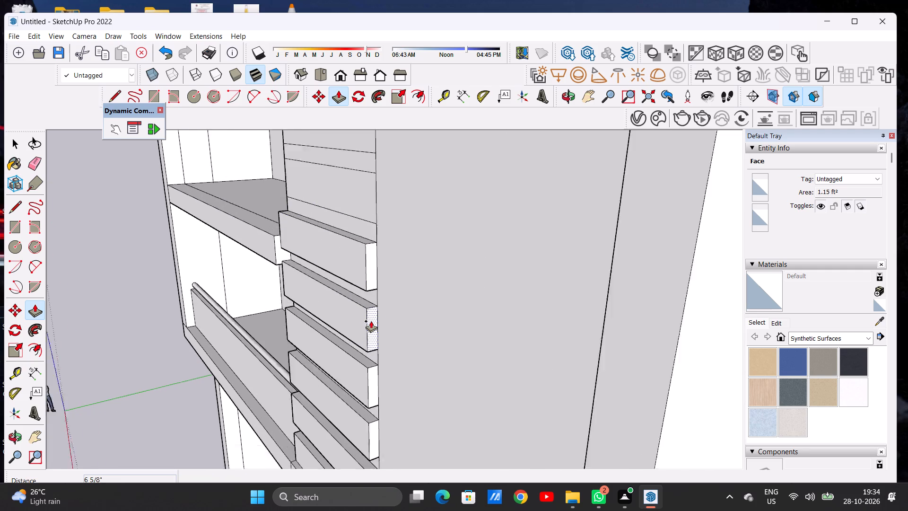
scroll(371, 321, "down", 2)
scroll(360, 247, "up", 8)
left_click(375, 244)
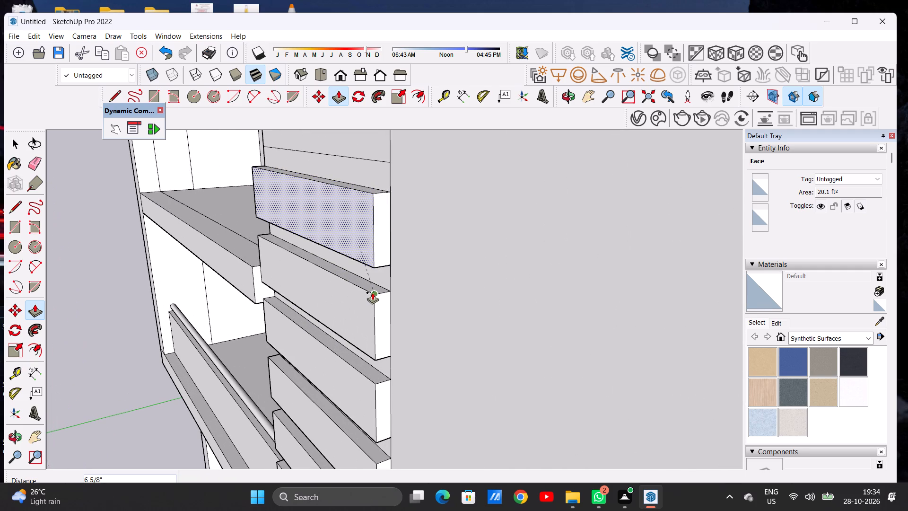
left_click(372, 299)
scroll(364, 299, "down", 11)
scroll(371, 243, "up", 4)
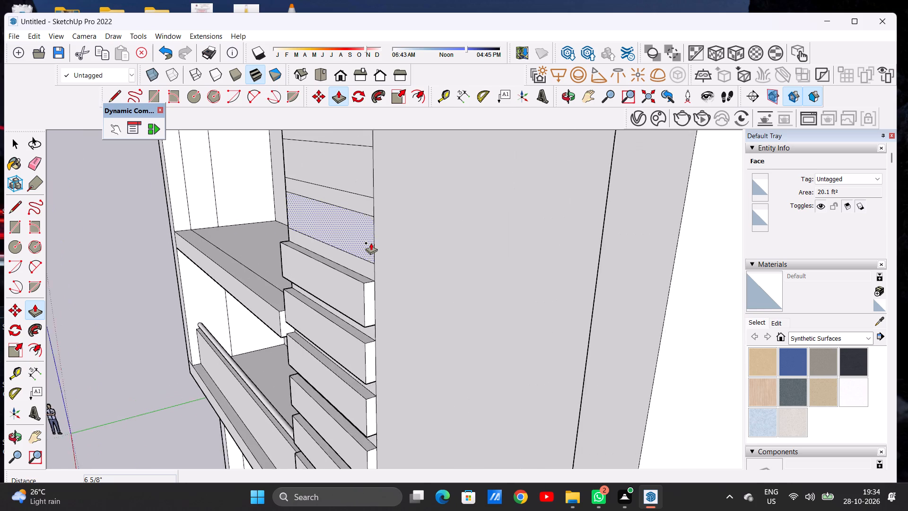
scroll(371, 243, "up", 9)
left_click(371, 243)
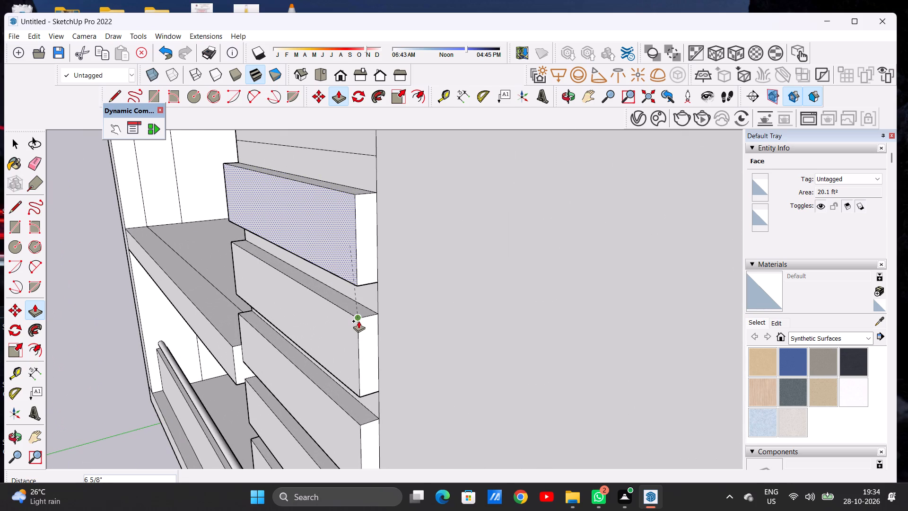
left_click(358, 321)
Extrude the ninth and tenth wide bands of the front panel outward 6 5/8", flush with those below.
scroll(359, 321, "down", 10)
scroll(358, 240, "up", 5)
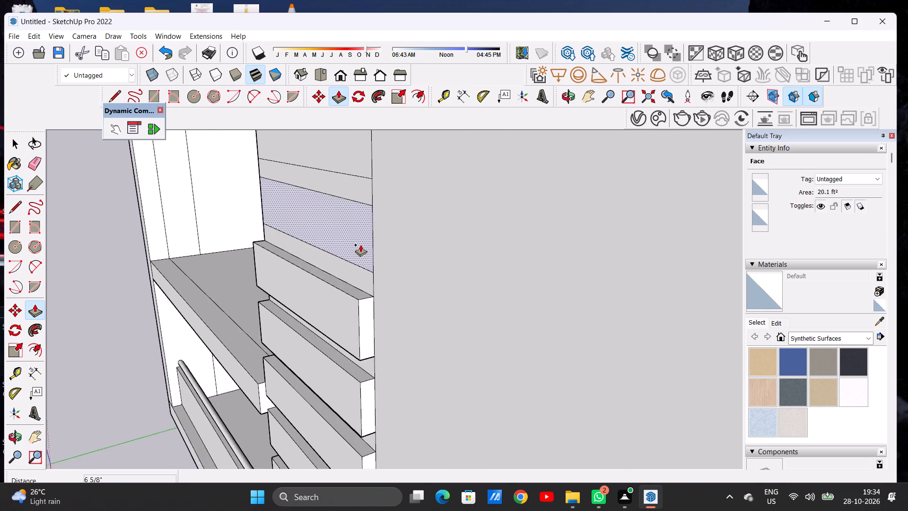
scroll(360, 245, "up", 8)
left_click(365, 249)
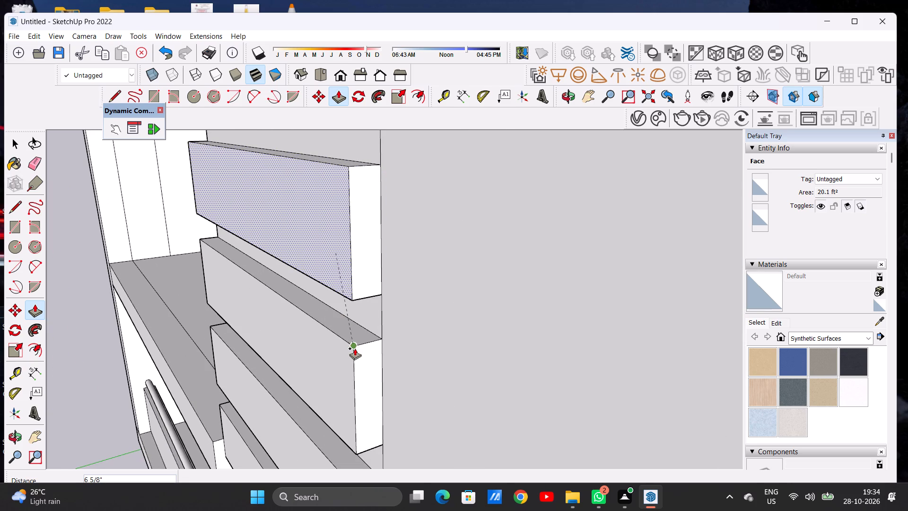
left_click(355, 348)
scroll(348, 337, "down", 19)
scroll(364, 279, "up", 6)
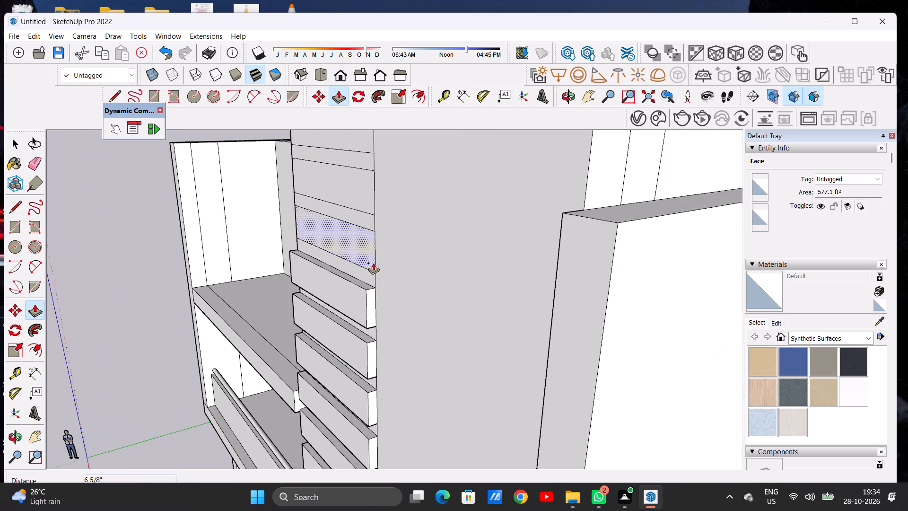
scroll(375, 258, "up", 8)
left_click(367, 260)
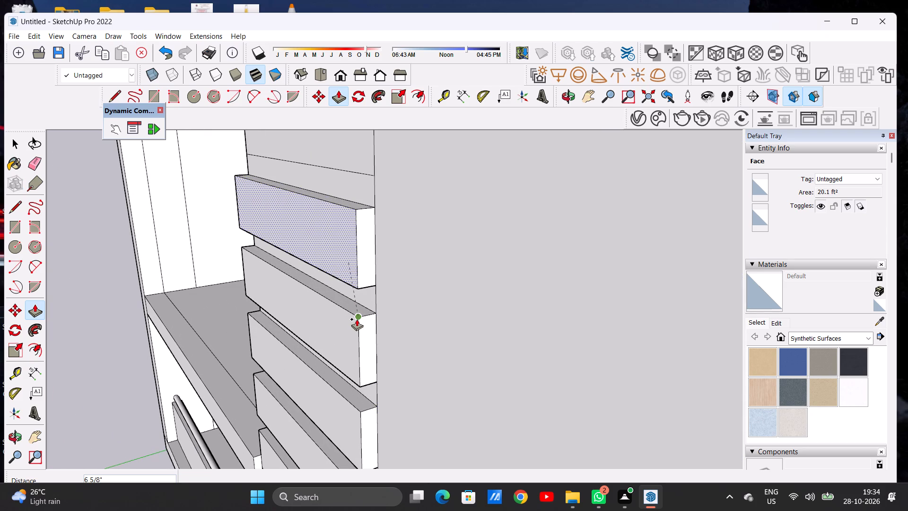
left_click(357, 319)
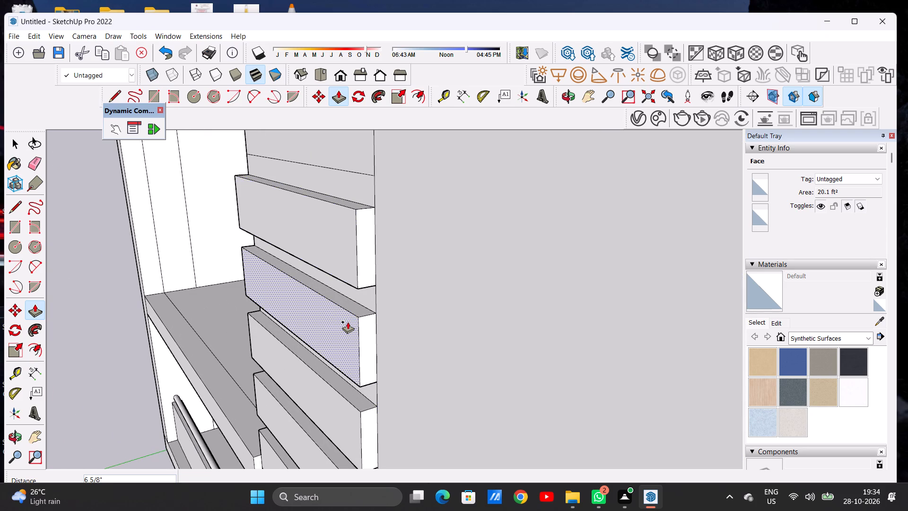
Extrude the eleventh and twelfth wide bands of the front panel outward 6 5/8" to match the lower bands.
scroll(330, 314, "down", 16)
scroll(344, 240, "up", 7)
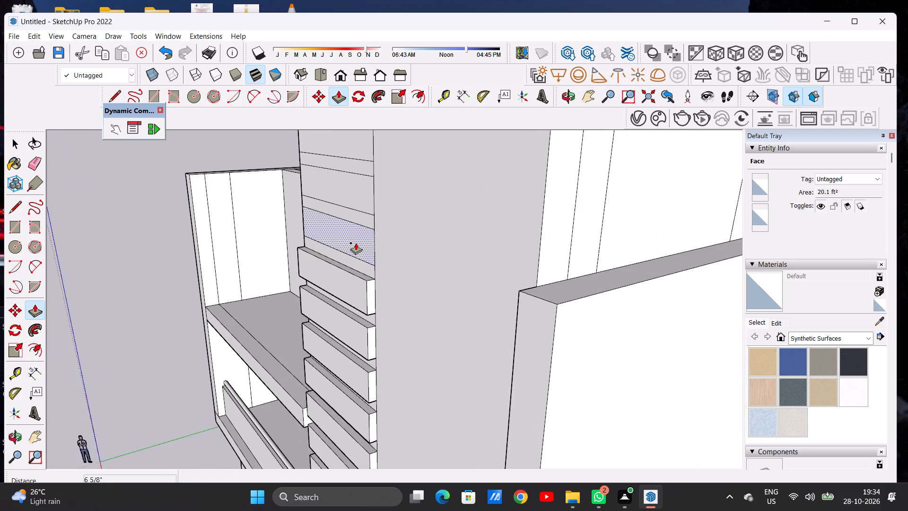
scroll(358, 247, "up", 6)
left_click(381, 253)
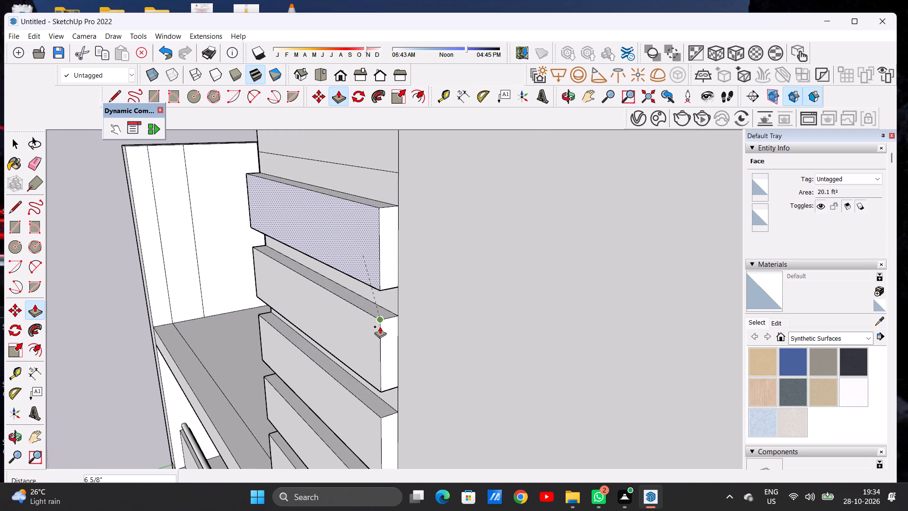
left_click(380, 326)
scroll(344, 284, "down", 13)
scroll(358, 230, "up", 1)
scroll(356, 235, "down", 1)
scroll(352, 239, "up", 8)
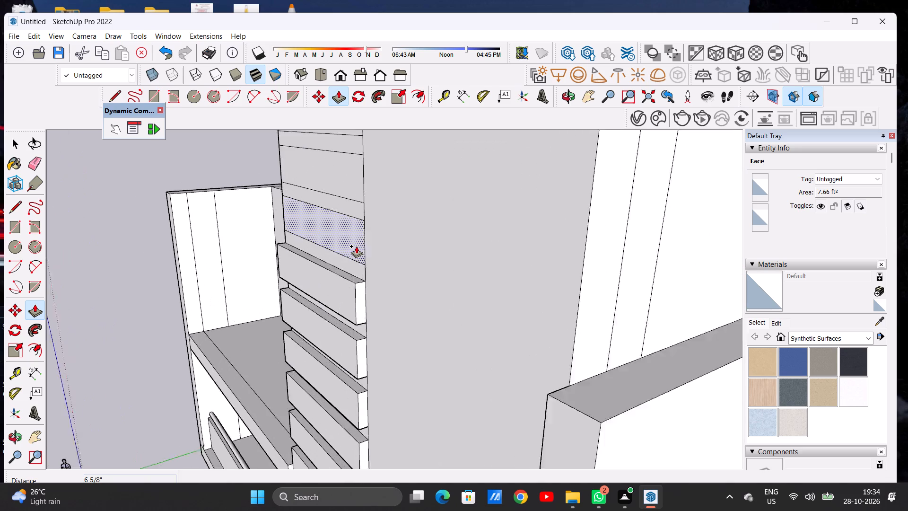
scroll(356, 246, "up", 4)
left_click(356, 246)
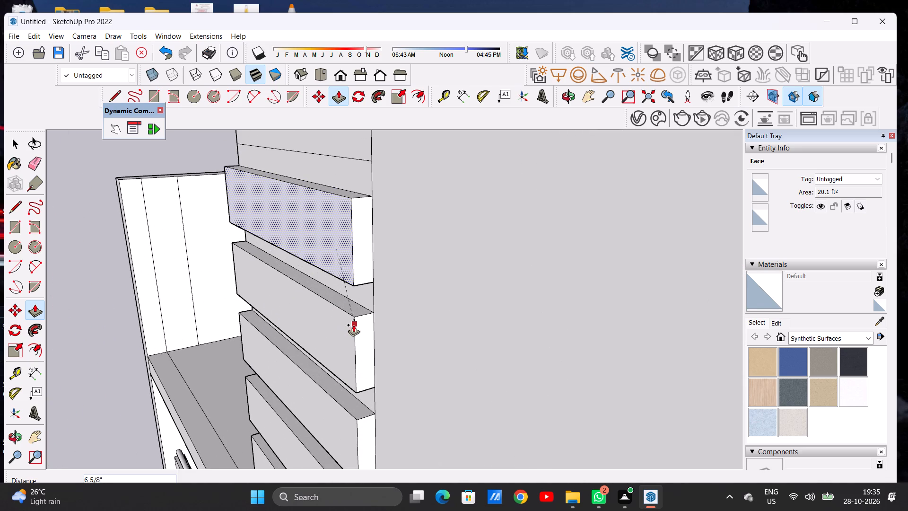
left_click(355, 317)
Extrude the thirteenth and fourteenth wide bands of the front panel outward 6 5/8", aligned with the bands below.
scroll(352, 302, "down", 14)
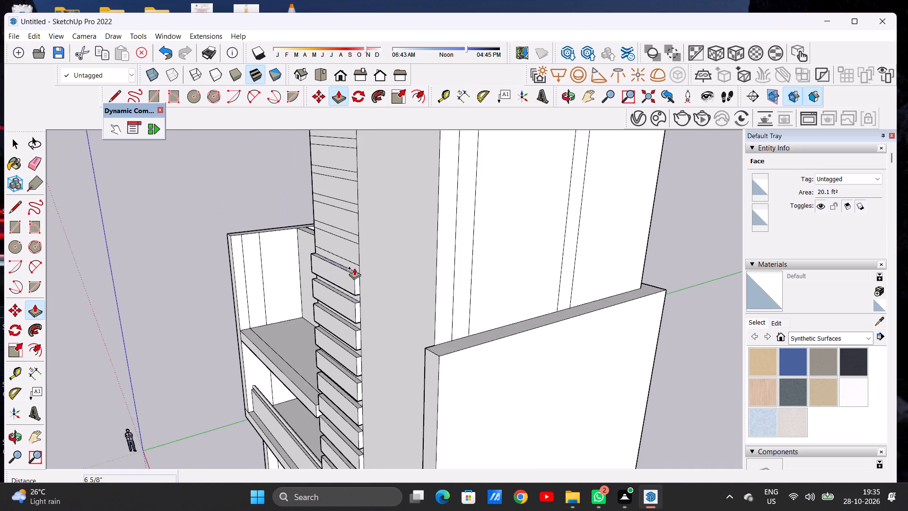
scroll(354, 263, "up", 12)
left_click(357, 258)
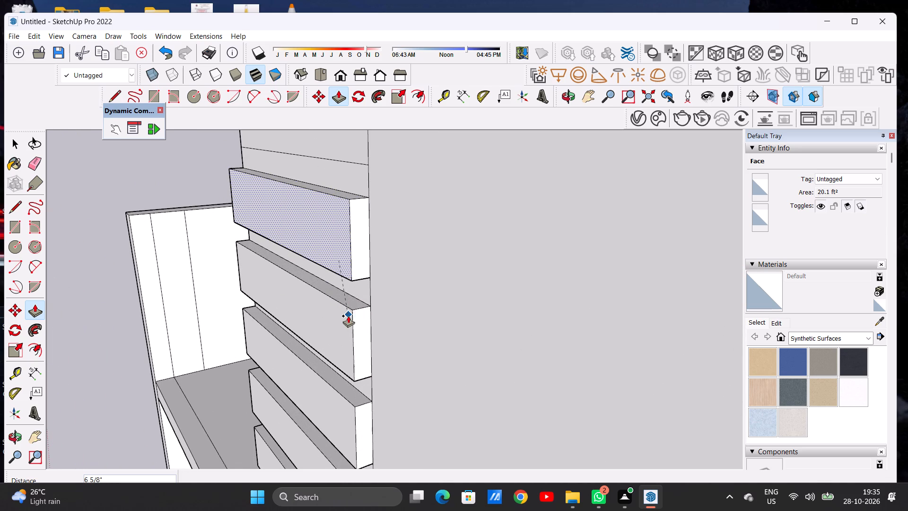
left_click(350, 311)
scroll(353, 309, "down", 9)
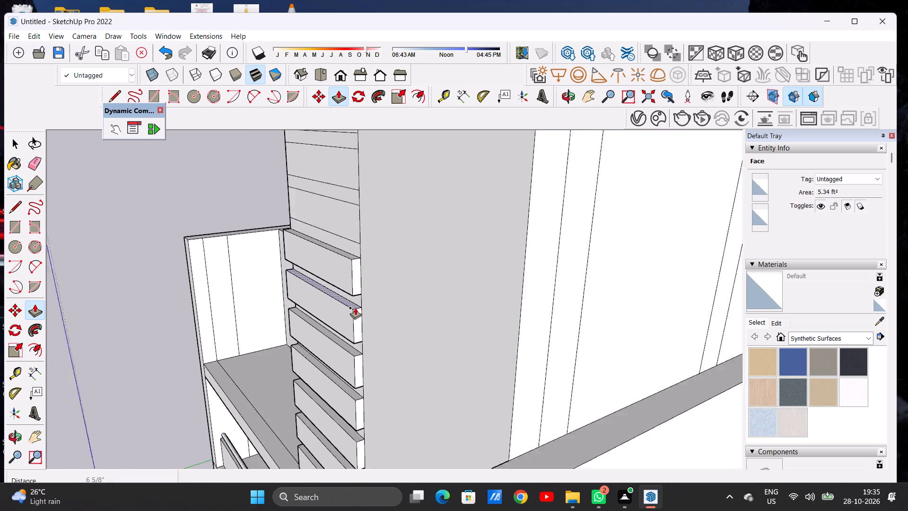
scroll(355, 308, "down", 2)
scroll(356, 241, "up", 6)
left_click(357, 248)
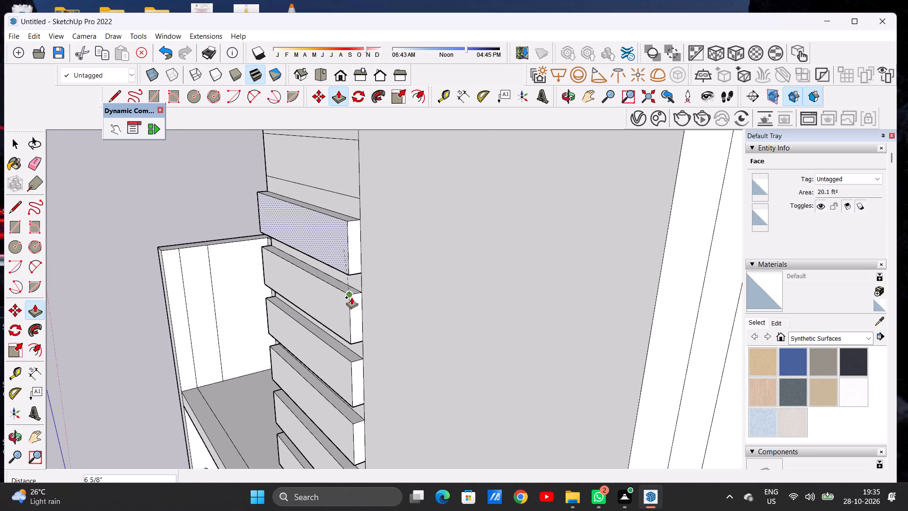
left_click(351, 297)
Extrude the next two wide bands near the top of the tall block's front panel outward 6 5/8".
scroll(350, 297, "down", 7)
scroll(349, 246, "up", 3)
scroll(349, 246, "down", 2)
scroll(349, 246, "up", 2)
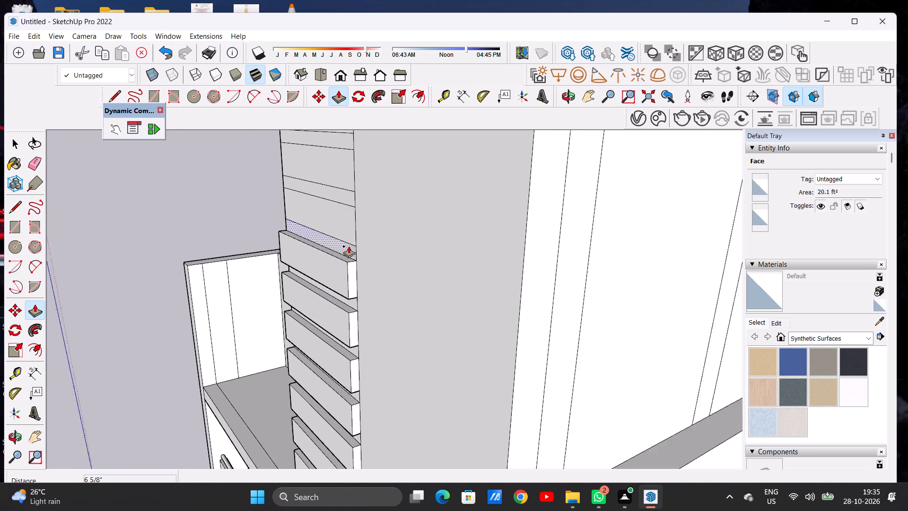
scroll(351, 243, "up", 6)
left_click(354, 238)
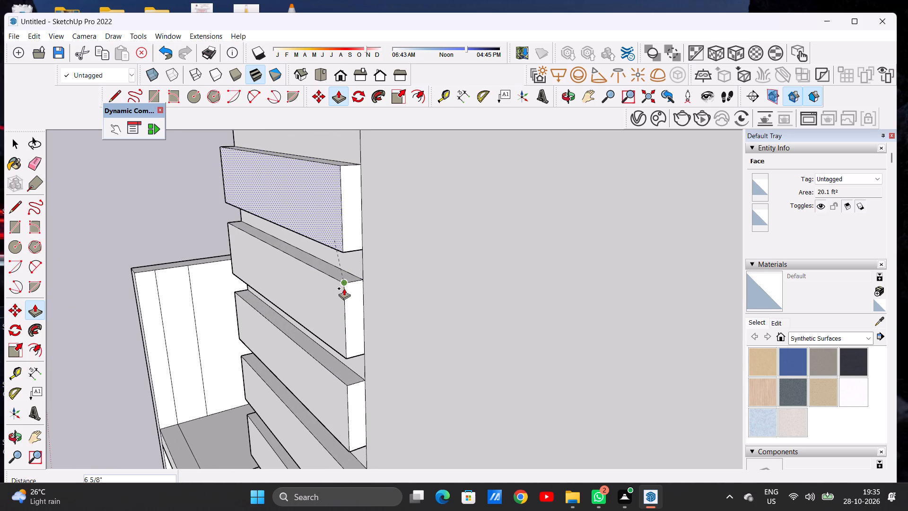
left_click(344, 288)
scroll(344, 286, "down", 13)
scroll(347, 233, "up", 3)
scroll(347, 233, "down", 1)
scroll(347, 233, "up", 5)
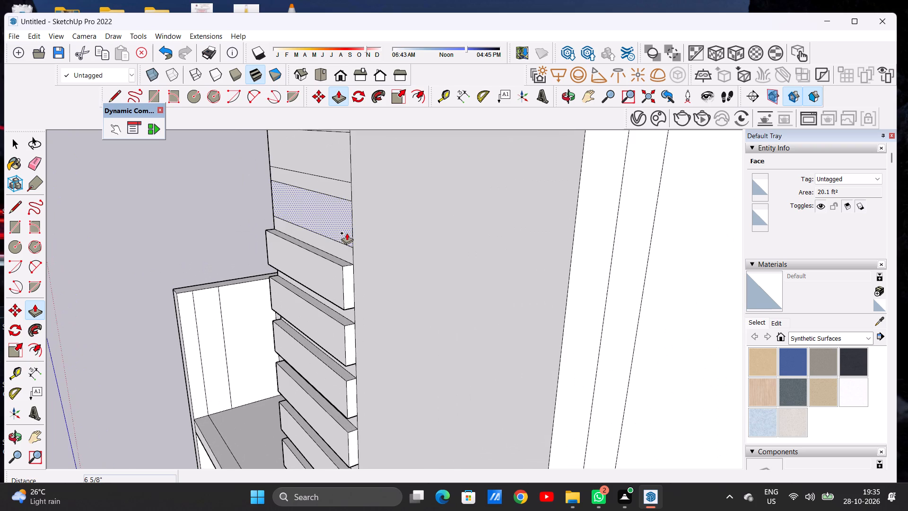
left_click(347, 233)
left_click(344, 273)
scroll(344, 273, "down", 6)
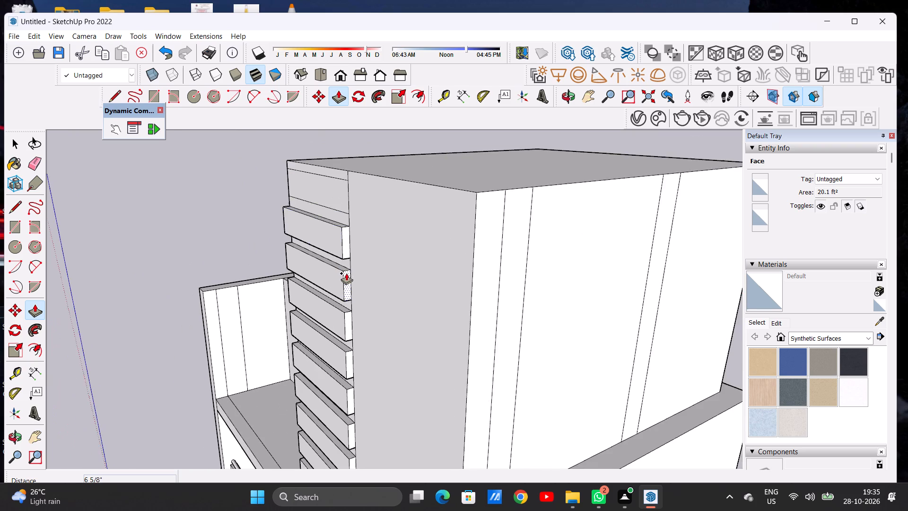
Extrude the topmost wide band of the tall block's front panel outward 6 5/8", flush with the band below.
scroll(343, 194, "up", 5)
left_click(346, 209)
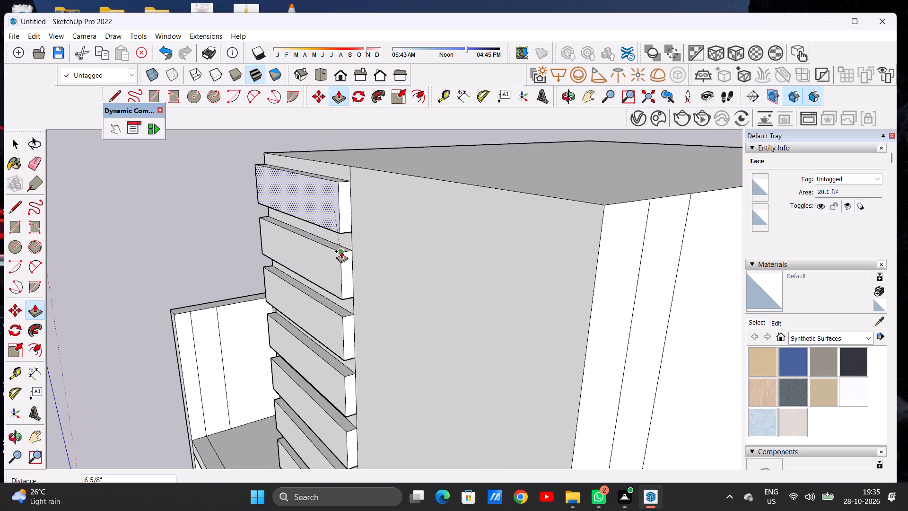
left_click(341, 251)
key("space")
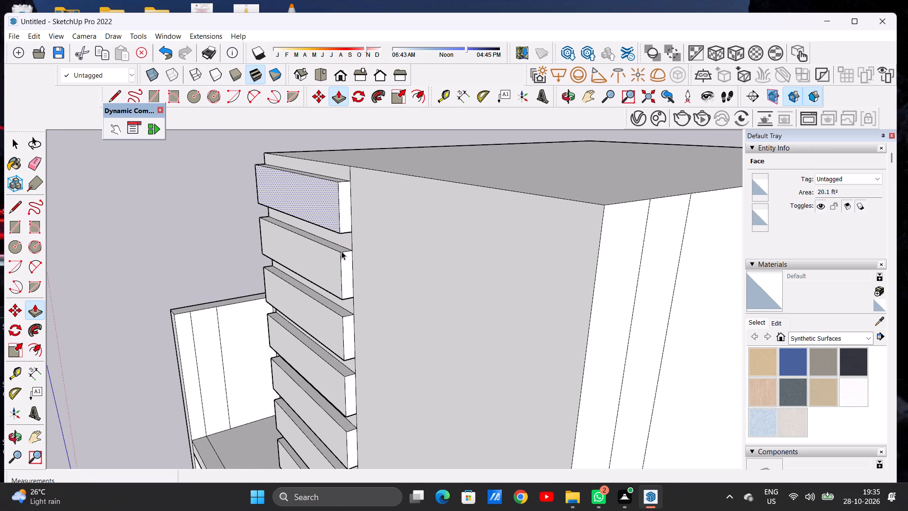
Examine the banded panel and the balcony slabs beside it from several angles, near and far.
scroll(349, 224, "down", 9)
scroll(373, 179, "down", 9)
middle_click_drag(316, 205, 504, 182)
scroll(355, 212, "down", 6)
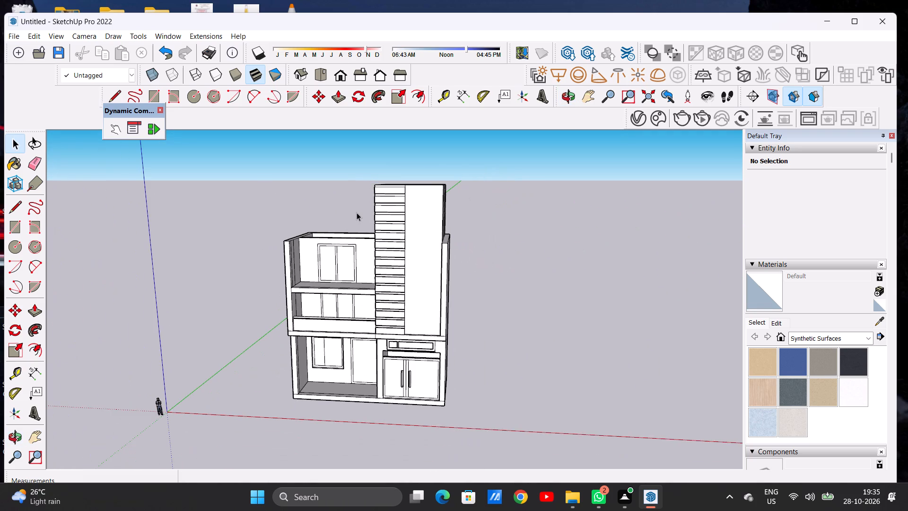
middle_click_drag(344, 219, 379, 220)
scroll(383, 219, "up", 7)
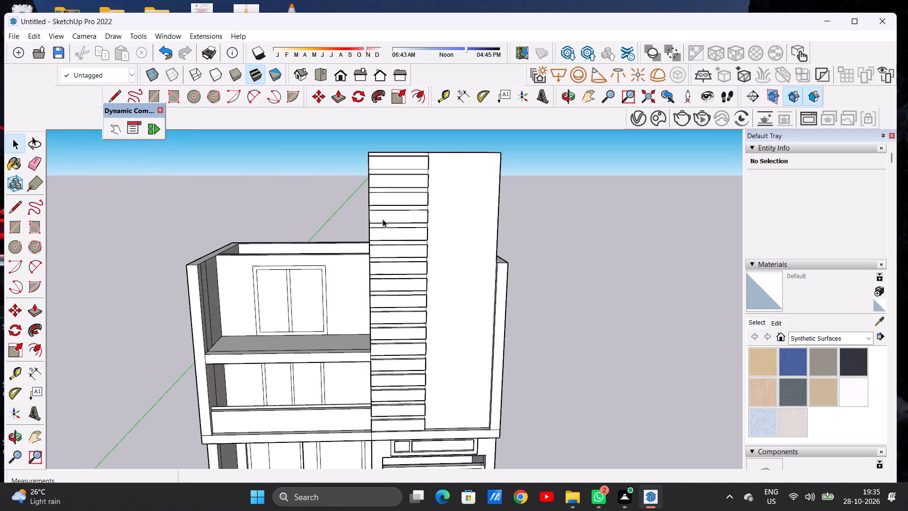
scroll(408, 217, "down", 7)
middle_click_drag(379, 211, 361, 293)
middle_click_drag(329, 247, 348, 189)
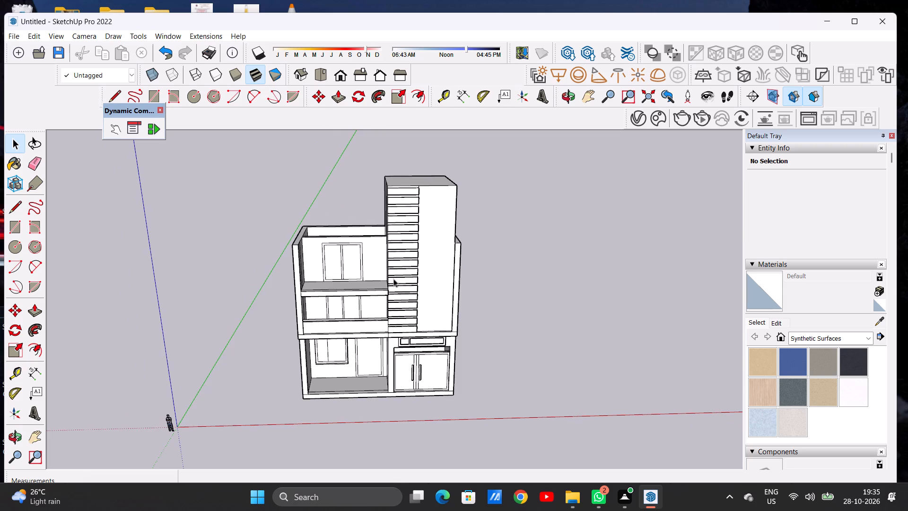
scroll(393, 279, "up", 2)
scroll(393, 279, "down", 1)
scroll(393, 279, "up", 4)
middle_click_drag(349, 272, 272, 250)
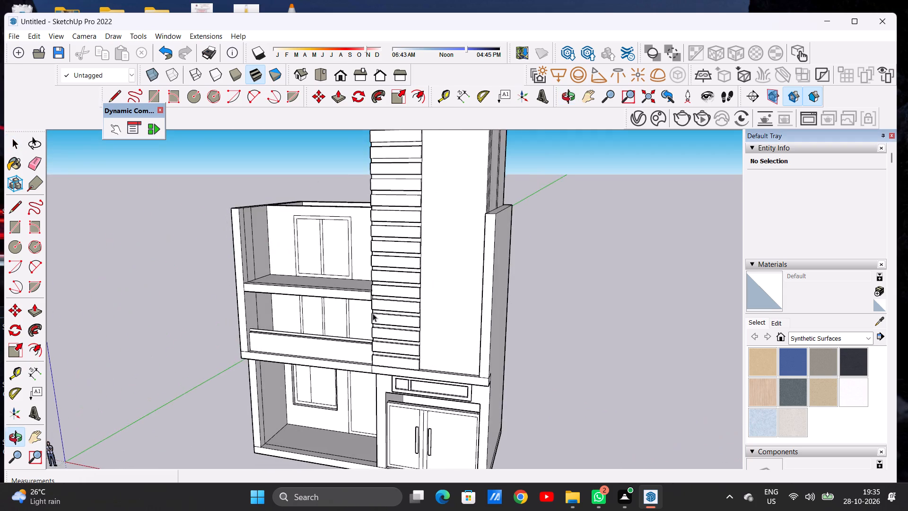
scroll(378, 309, "up", 6)
middle_click_drag(377, 289, 287, 282)
scroll(334, 281, "up", 7)
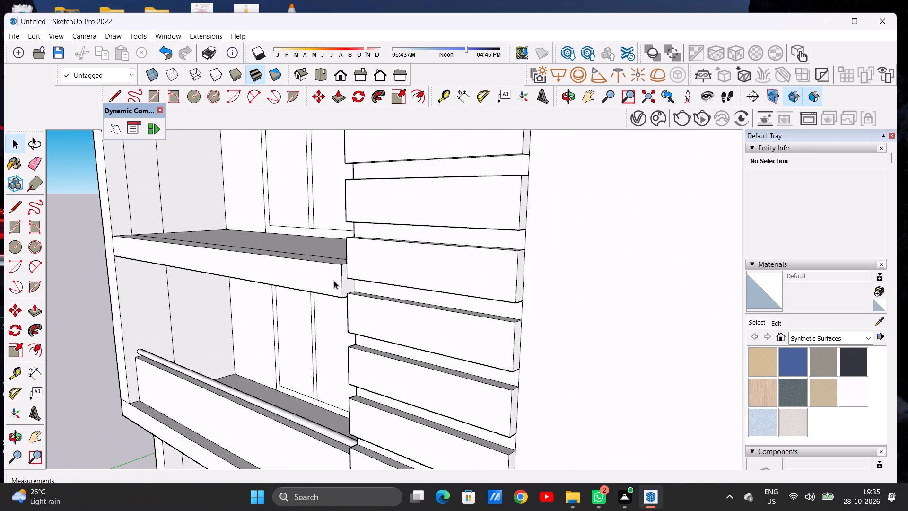
middle_click_drag(349, 279, 338, 295)
scroll(379, 271, "down", 6)
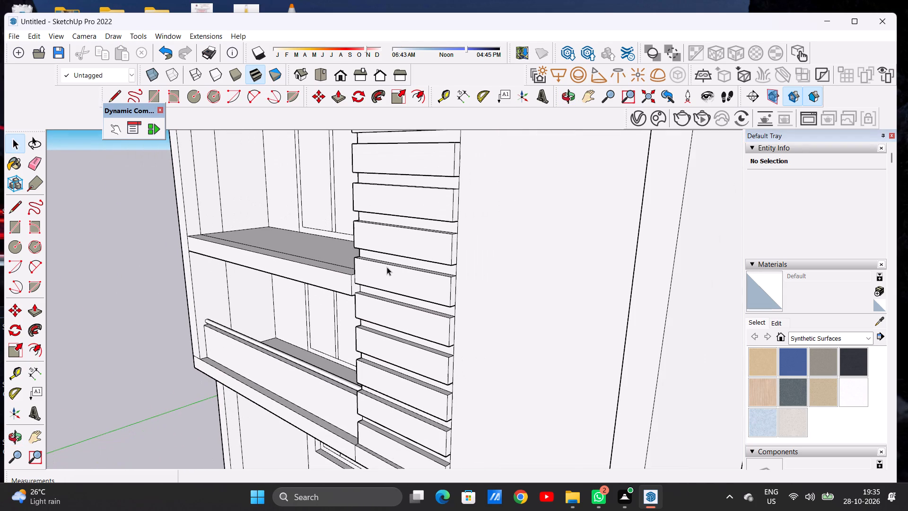
middle_click_drag(348, 277, 365, 282)
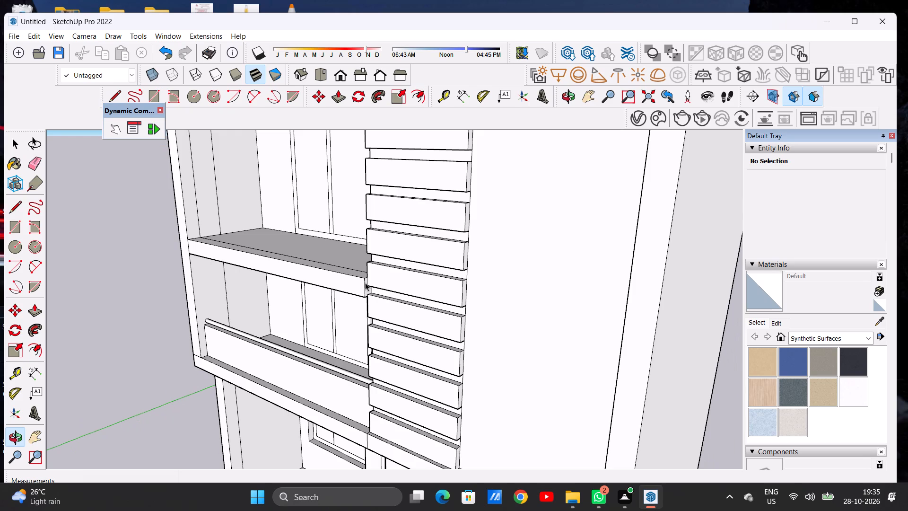
scroll(364, 278, "down", 8)
middle_click_drag(349, 272, 476, 253)
scroll(325, 270, "down", 4)
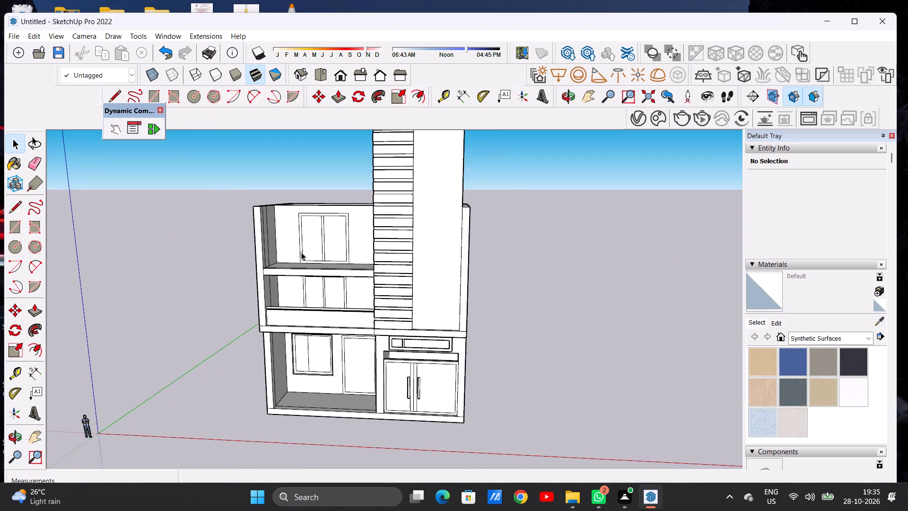
Extrude the front edge of the upper balcony slab outward 1' 5/16".
middle_click_drag(257, 252, 151, 305)
scroll(300, 283, "up", 5)
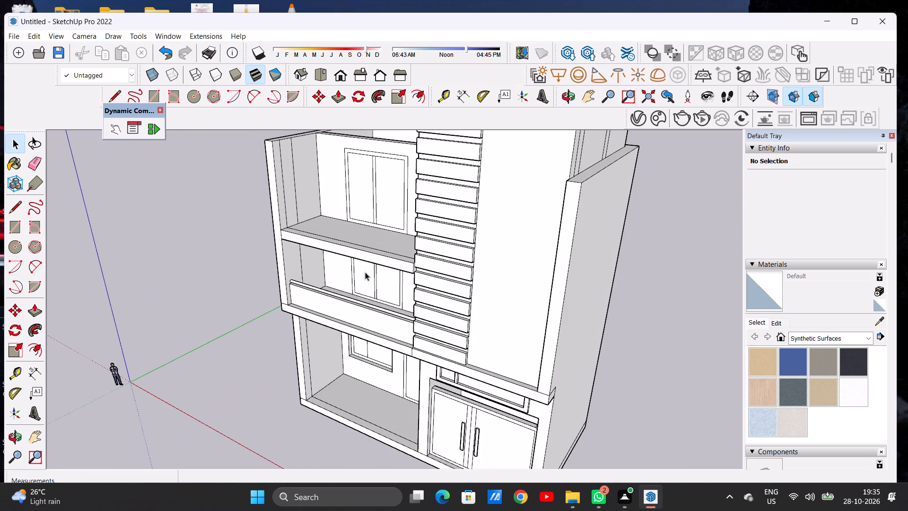
middle_click_drag(373, 270, 260, 255)
scroll(374, 256, "up", 4)
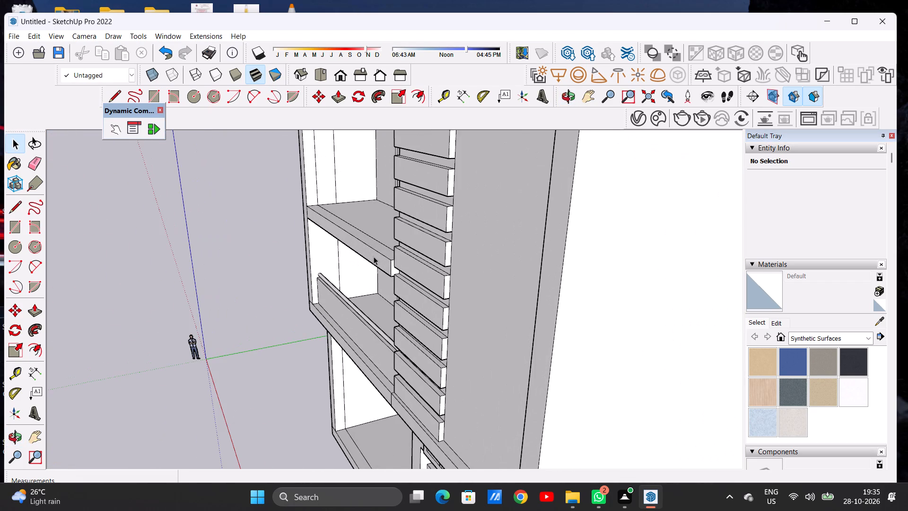
key("p")
scroll(391, 264, "up", 3)
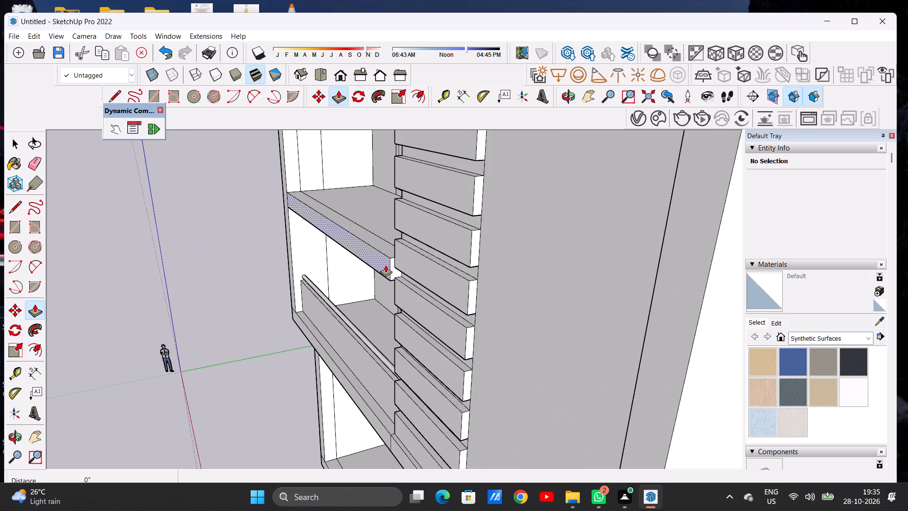
left_click(385, 265)
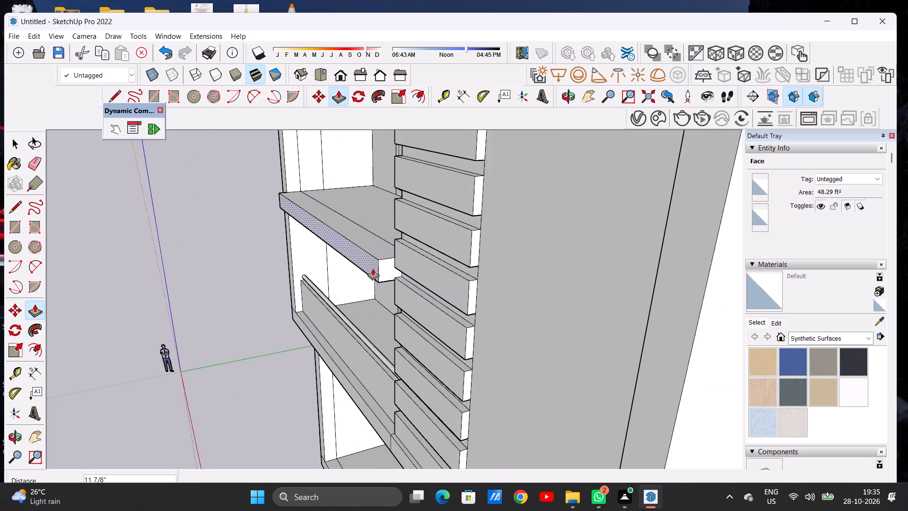
left_click(373, 268)
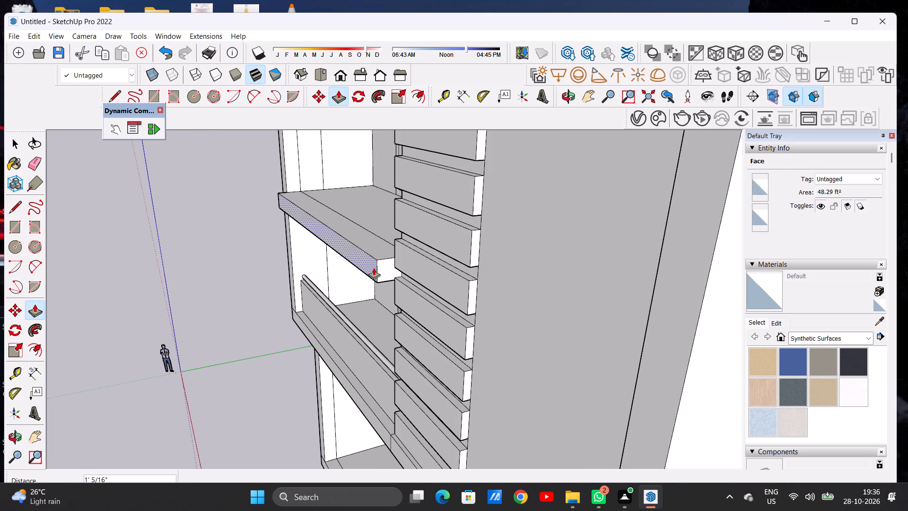
key("space")
Draw a vertical line down the extended upper slab's end face, close to the banded panel.
type("L")
scroll(385, 260, "up", 6)
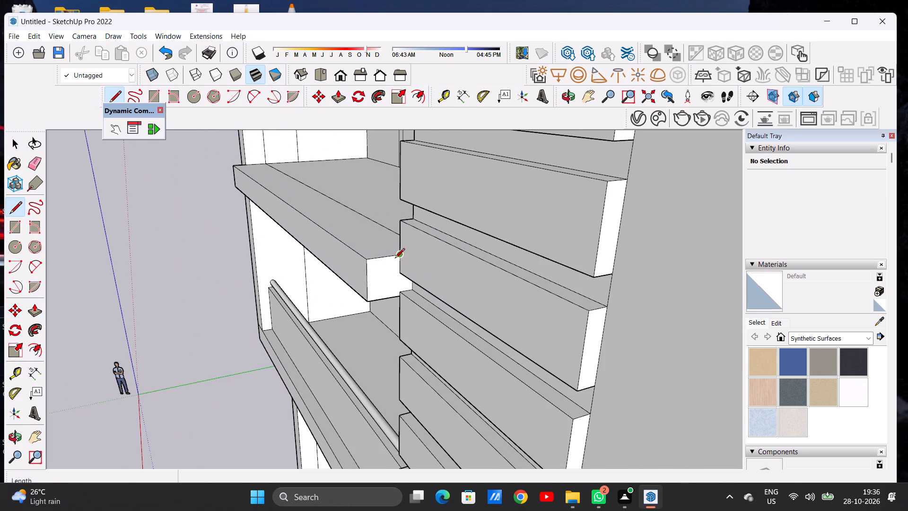
scroll(399, 258, "up", 6)
left_click(394, 255)
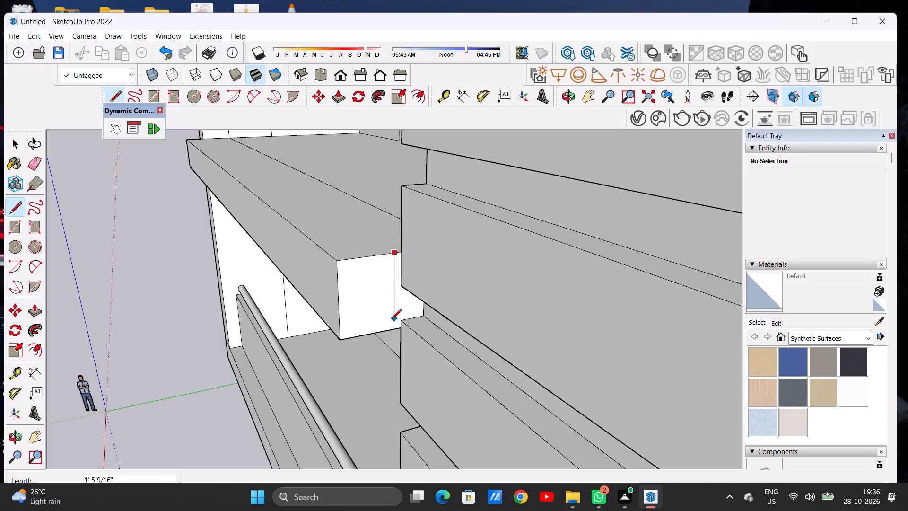
left_click(394, 328)
key("space")
Examine how the extended upper slab sits against the banded panel and the side wall from the front.
scroll(400, 296, "down", 6)
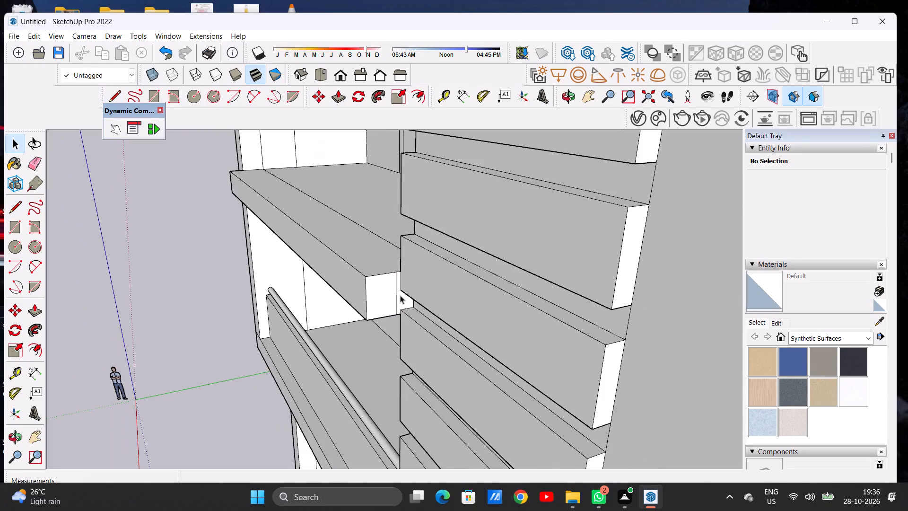
scroll(396, 264, "down", 10)
scroll(434, 258, "up", 2)
scroll(434, 258, "down", 4)
middle_click_drag(384, 264, 504, 239)
scroll(489, 265, "down", 1)
scroll(489, 266, "up", 1)
scroll(489, 266, "down", 2)
scroll(489, 266, "up", 1)
scroll(489, 266, "down", 6)
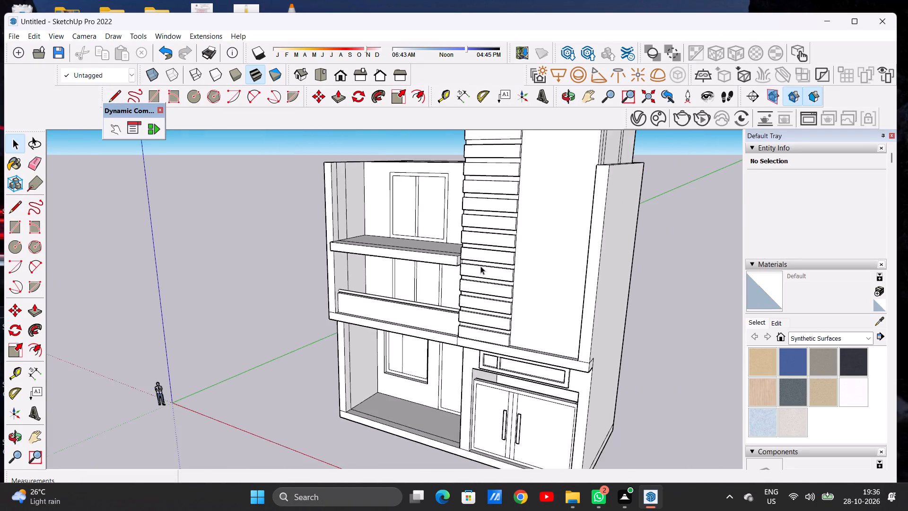
scroll(480, 266, "down", 6)
scroll(478, 264, "up", 1)
middle_click_drag(426, 246, 490, 237)
scroll(402, 223, "up", 7)
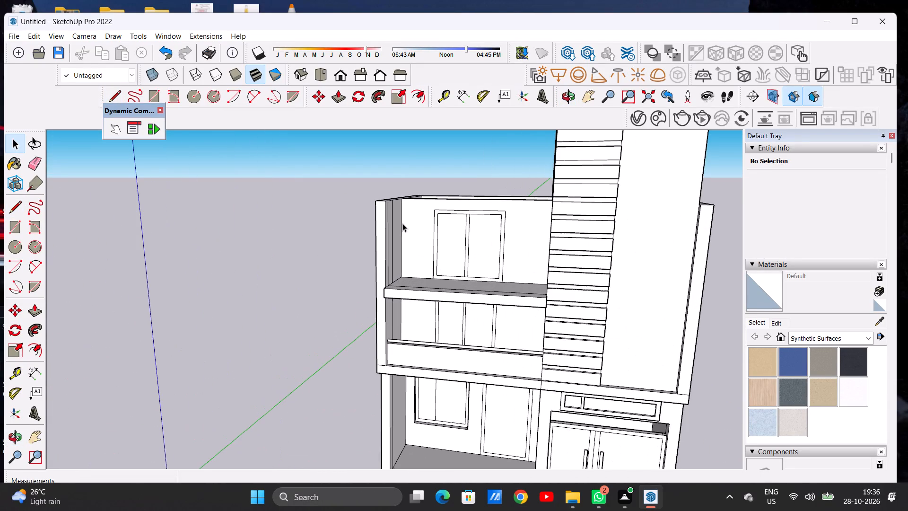
Draw a line about 1' 7 11/16" long across the front strip of the top-floor side wall's inner face, near its top.
scroll(417, 245, "down", 4)
middle_click_drag(404, 222, 314, 232)
scroll(392, 215, "up", 3)
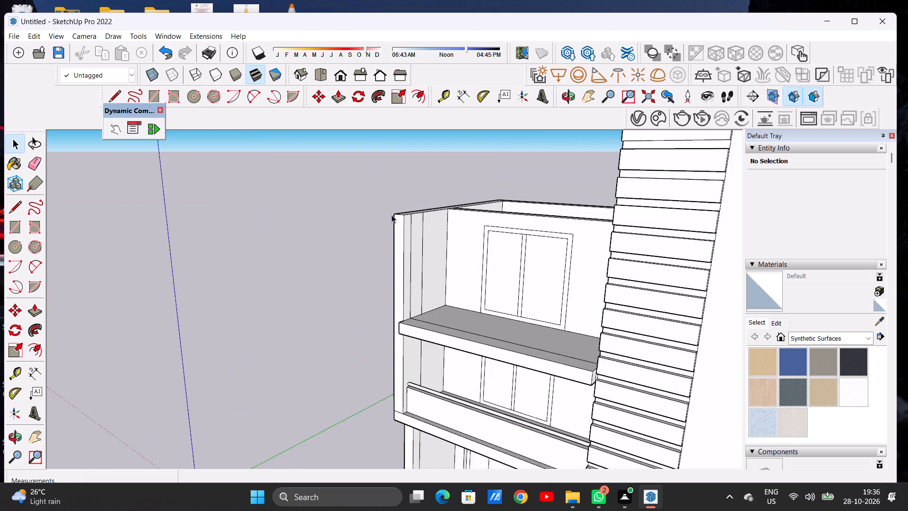
scroll(392, 215, "up", 4)
scroll(410, 226, "down", 1)
scroll(411, 226, "up", 3)
key("l")
scroll(412, 228, "up", 5)
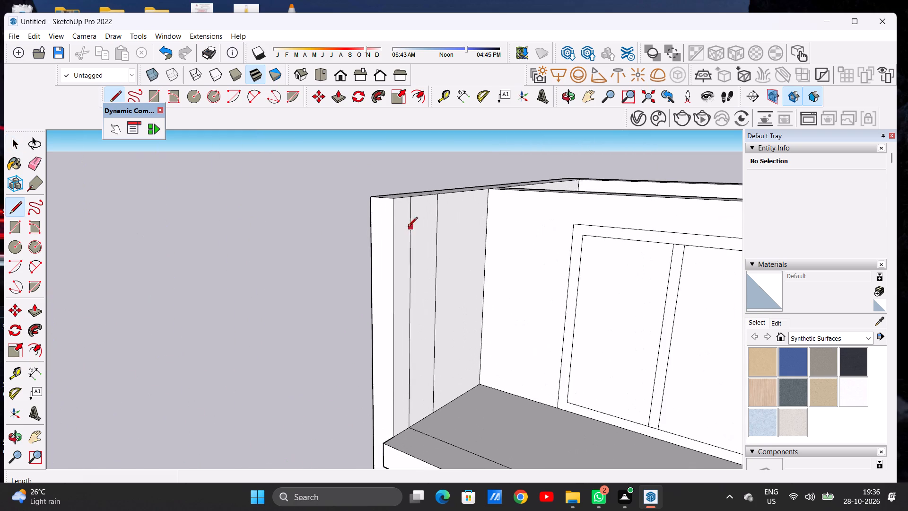
left_click(392, 224)
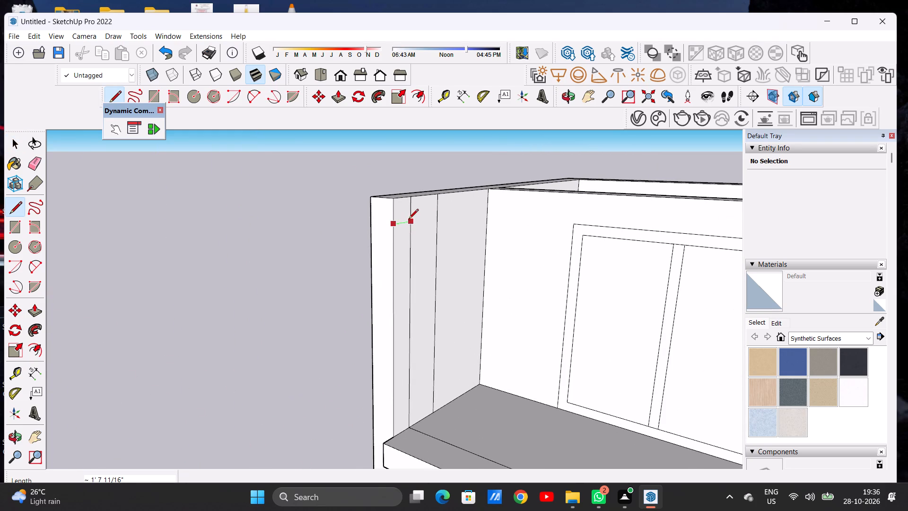
left_click(409, 221)
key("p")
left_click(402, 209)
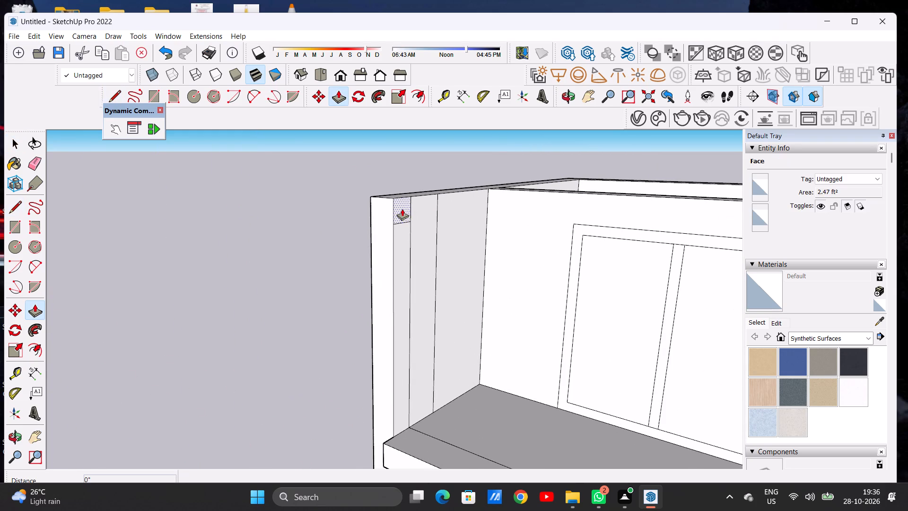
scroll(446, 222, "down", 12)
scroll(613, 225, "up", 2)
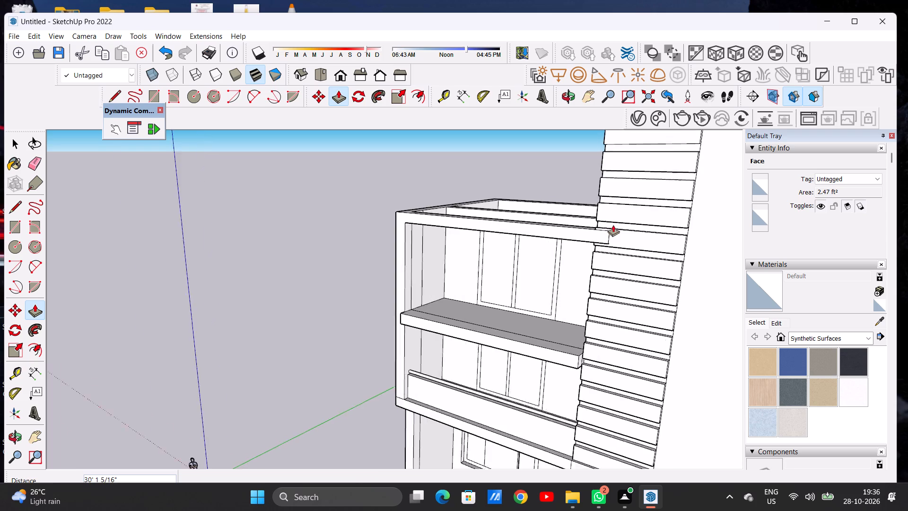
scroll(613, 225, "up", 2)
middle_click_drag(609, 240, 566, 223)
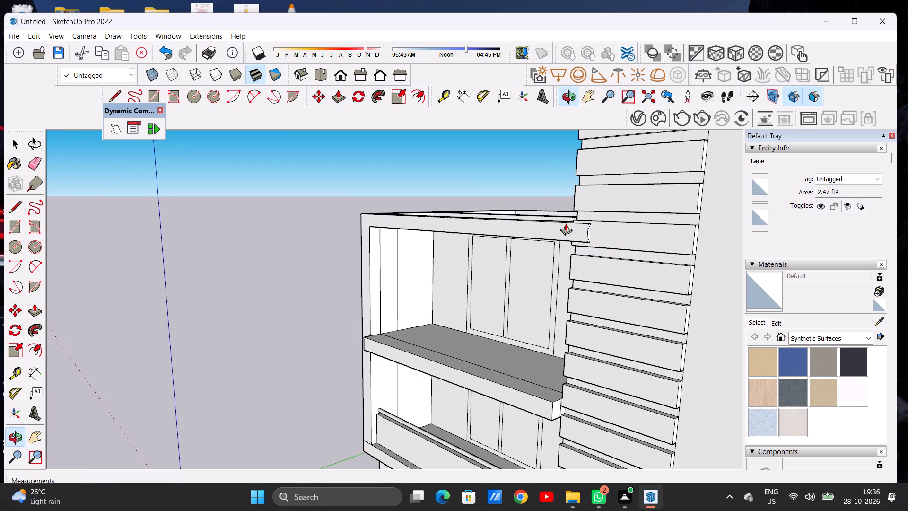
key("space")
Extrude the extended upper slab's end face about 1' 9 1/2" across the side wall's front, flush with the wall's outer edge.
scroll(526, 206, "down", 10)
middle_click_drag(478, 211, 517, 255)
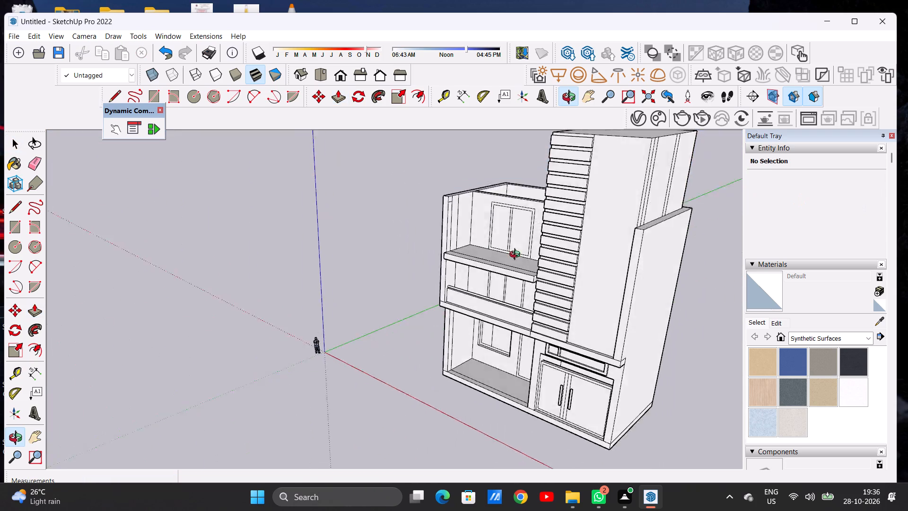
middle_click_drag(517, 255, 591, 235)
middle_click_drag(424, 238, 548, 170)
scroll(530, 203, "down", 5)
middle_click_drag(433, 218, 457, 277)
scroll(447, 243, "up", 2)
scroll(447, 243, "down", 1)
scroll(447, 243, "up", 15)
scroll(449, 248, "down", 1)
scroll(449, 248, "up", 6)
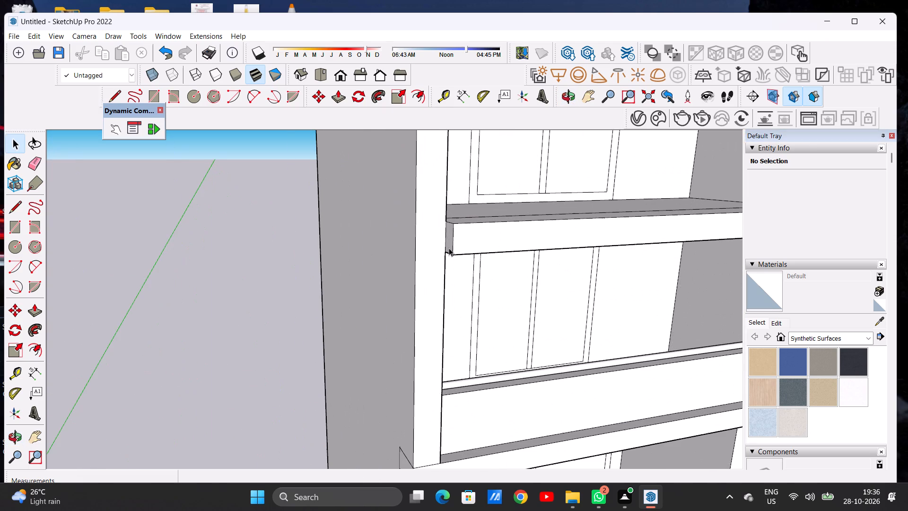
key("p")
scroll(449, 248, "up", 4)
left_click(452, 240)
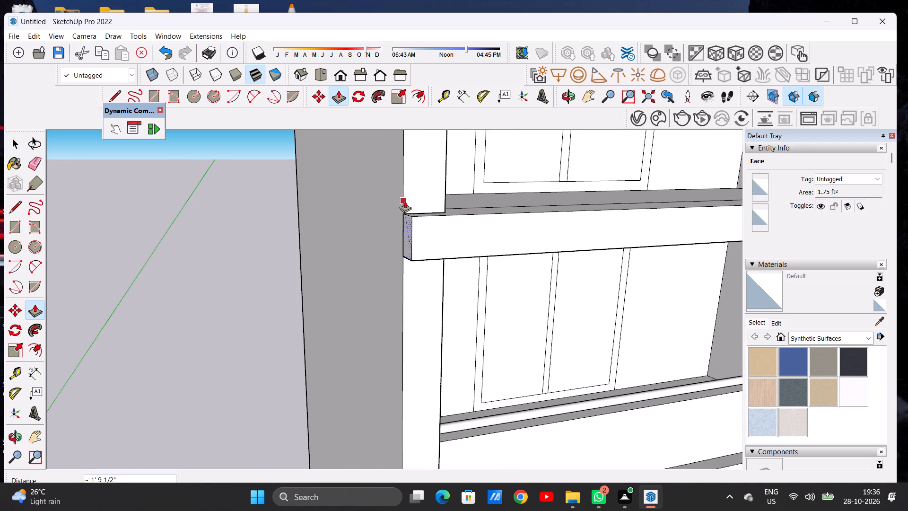
left_click(404, 198)
key("space")
Extrude the side wall's front face above the upper slab outward 1' 5/16", flush with the slab's front edge.
scroll(402, 251, "down", 2)
scroll(402, 255, "up", 1)
scroll(402, 255, "down", 9)
scroll(410, 243, "up", 1)
scroll(410, 243, "down", 9)
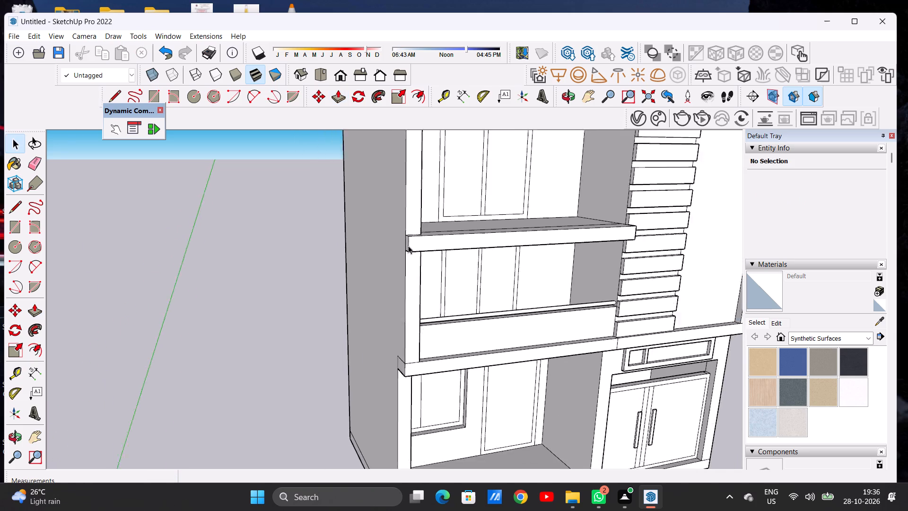
scroll(408, 246, "down", 3)
middle_click_drag(467, 200, 297, 221)
scroll(353, 224, "up", 13)
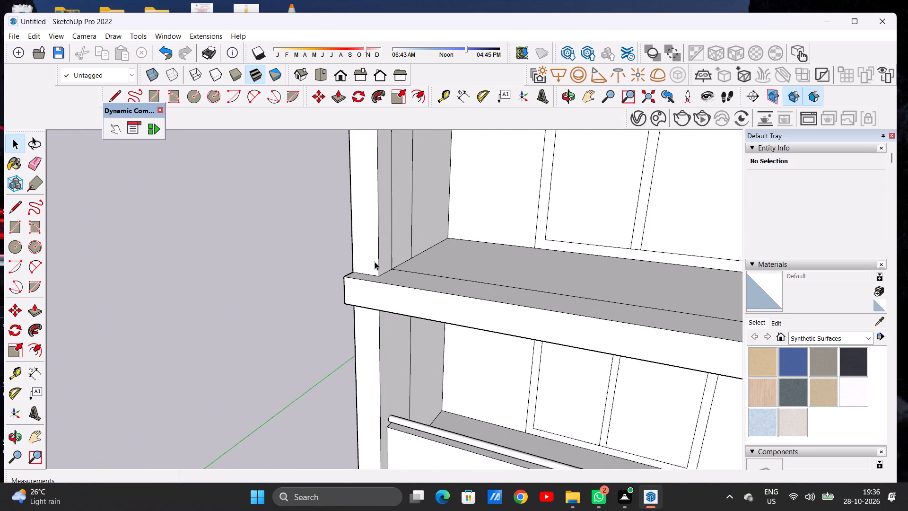
middle_click_drag(375, 262, 369, 299)
key("p")
scroll(369, 299, "up", 6)
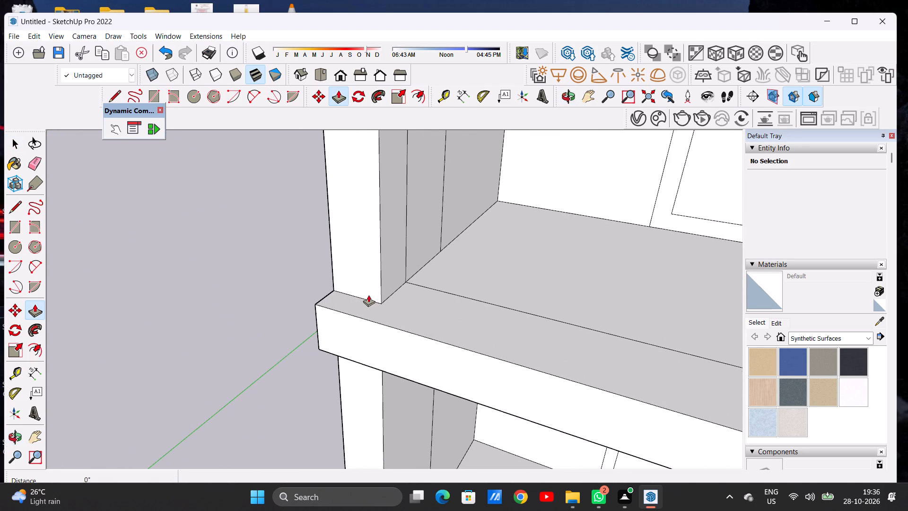
left_click(369, 288)
left_click(367, 317)
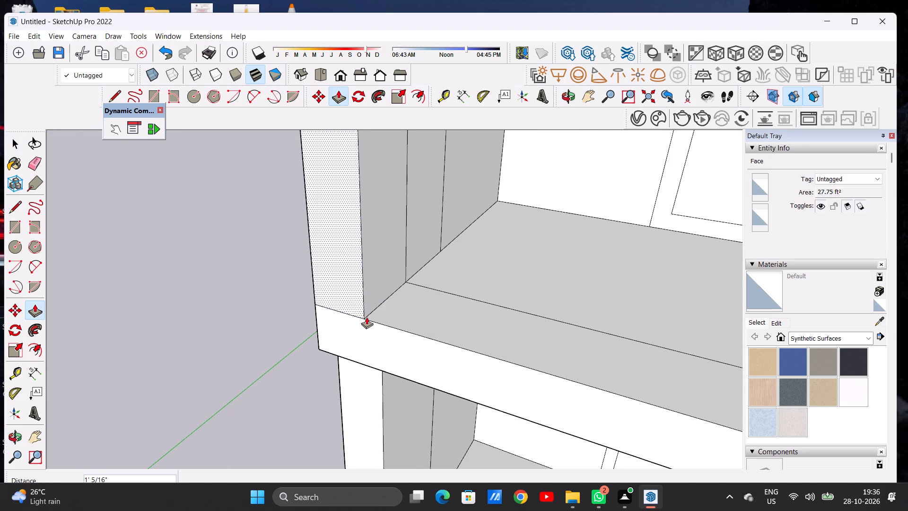
key("space")
Draw a vertical line about 1' 6" long from the top-floor side wall's top edge down to the short line across its front strip.
scroll(370, 317, "down", 20)
middle_click_drag(393, 270, 320, 255)
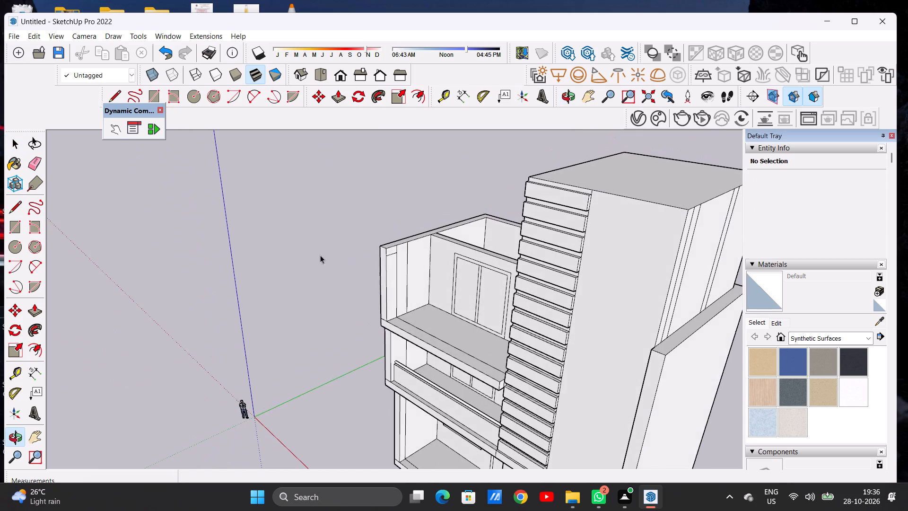
scroll(402, 258, "up", 7)
middle_click_drag(398, 261, 358, 239)
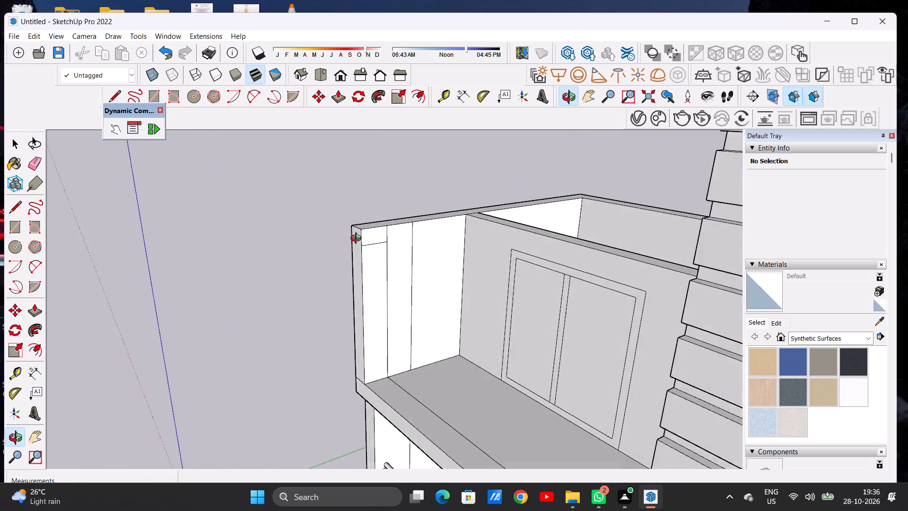
middle_click_drag(358, 239, 328, 238)
key("l")
scroll(361, 227, "up", 7)
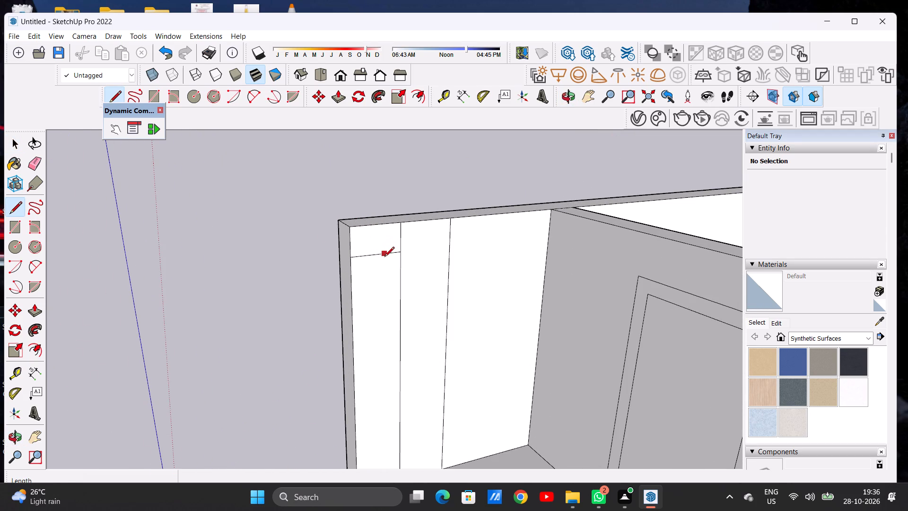
scroll(384, 257, "up", 6)
left_click(377, 195)
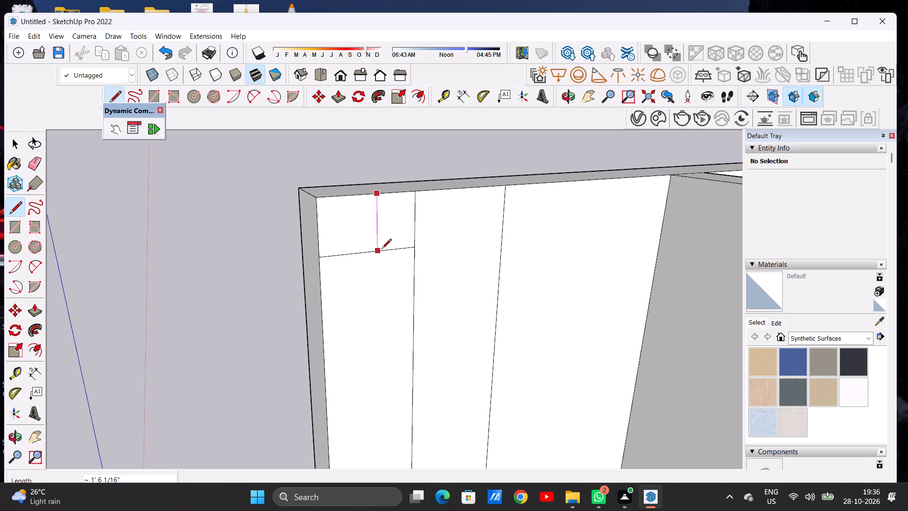
left_click(380, 251)
key("space")
Extrude the front piece of the side wall's divided top strip about 31' 6 7/16" across the balcony, overlapping the banded panel.
type("P")
left_click(356, 224)
scroll(380, 268, "down", 20)
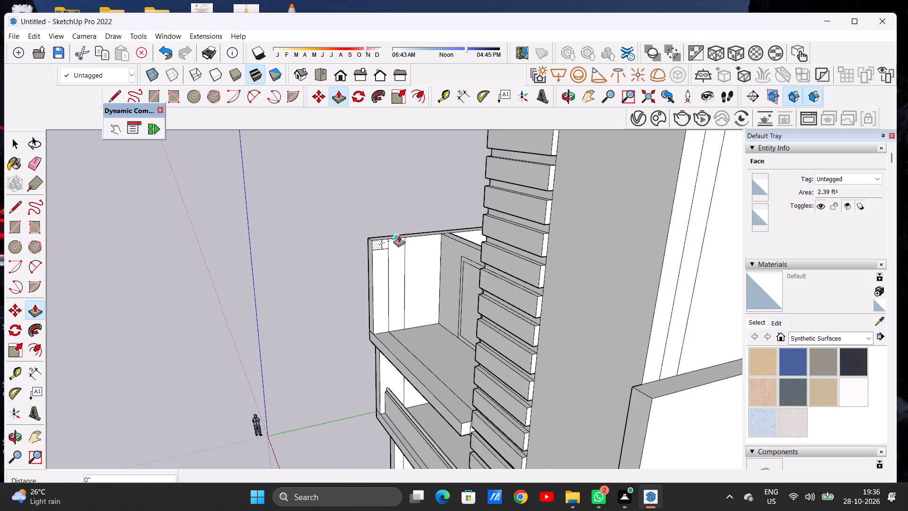
scroll(399, 235, "down", 3)
scroll(453, 291, "up", 5)
scroll(456, 290, "down", 1)
scroll(454, 276, "up", 7)
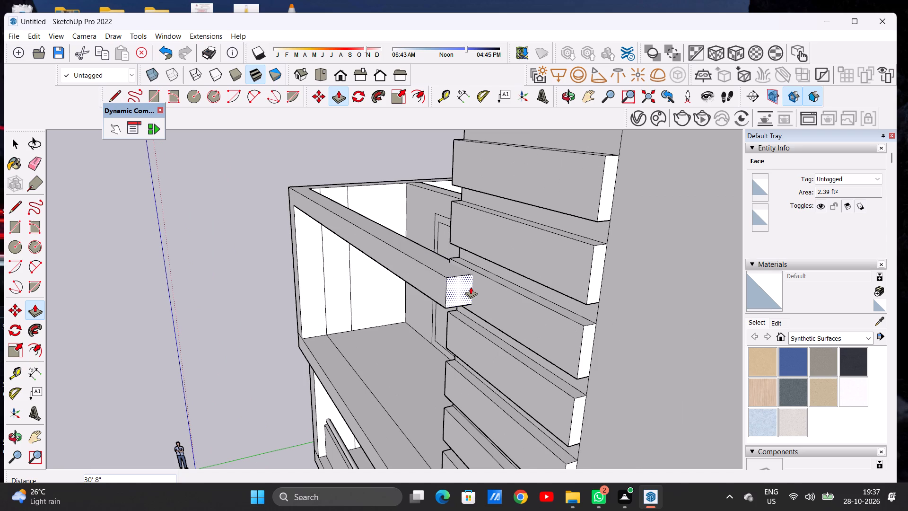
scroll(484, 279, "down", 6)
left_click(487, 273)
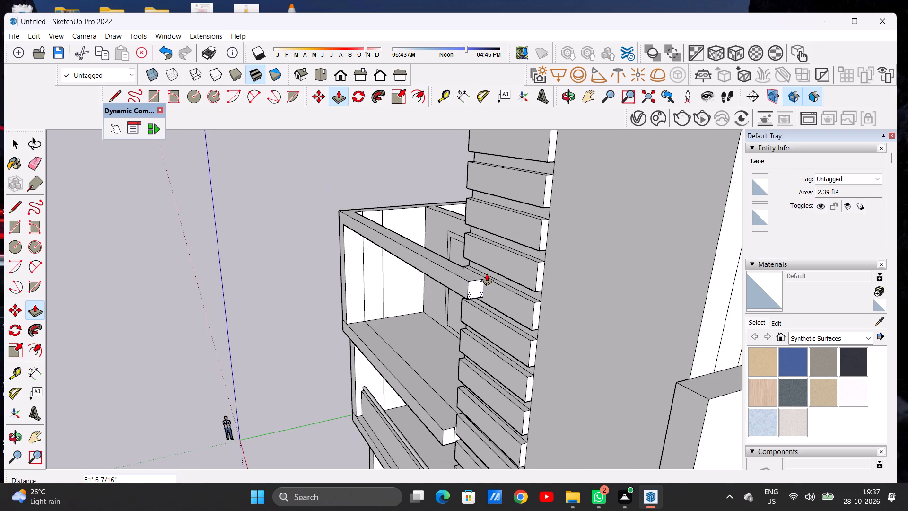
key("space")
Extrude the upper slab's end face about 3' across the banded panel, flush with the end of the top beam.
scroll(435, 255, "down", 12)
middle_click_drag(435, 279, 567, 237)
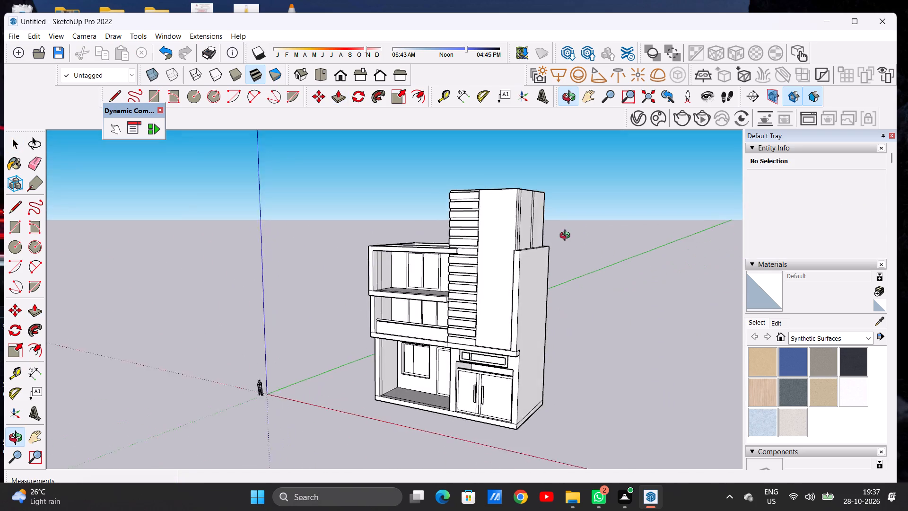
middle_click_drag(567, 237, 581, 232)
scroll(449, 282, "up", 5)
middle_click_drag(434, 284, 490, 281)
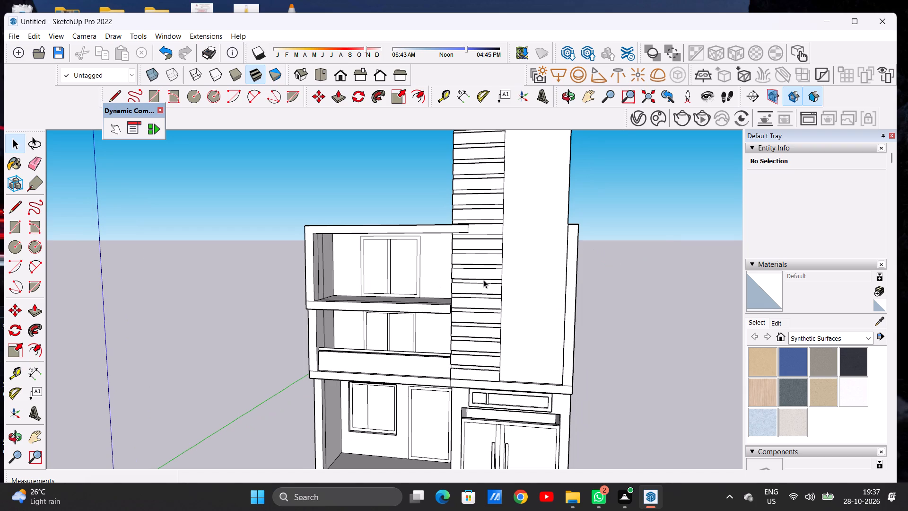
scroll(464, 238, "up", 7)
middle_click_drag(462, 246, 471, 176)
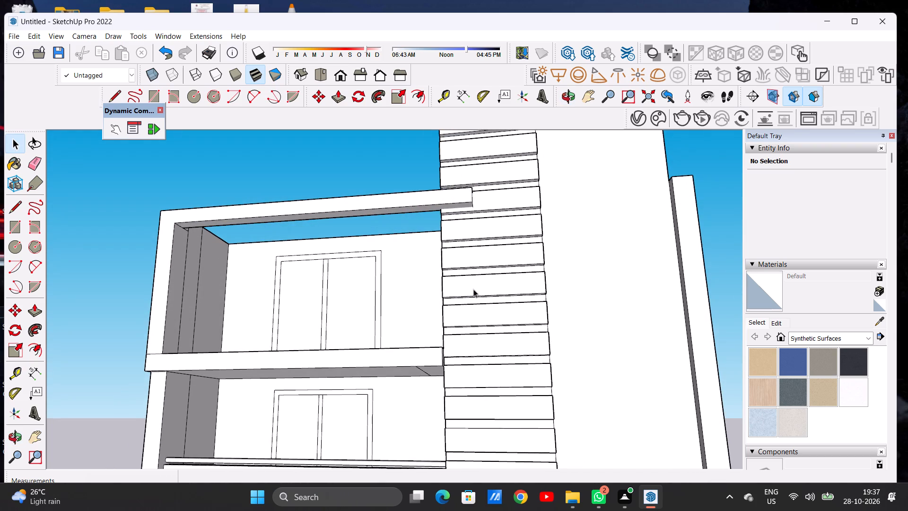
middle_click_drag(468, 312, 395, 365)
key("p")
scroll(410, 369, "up", 5)
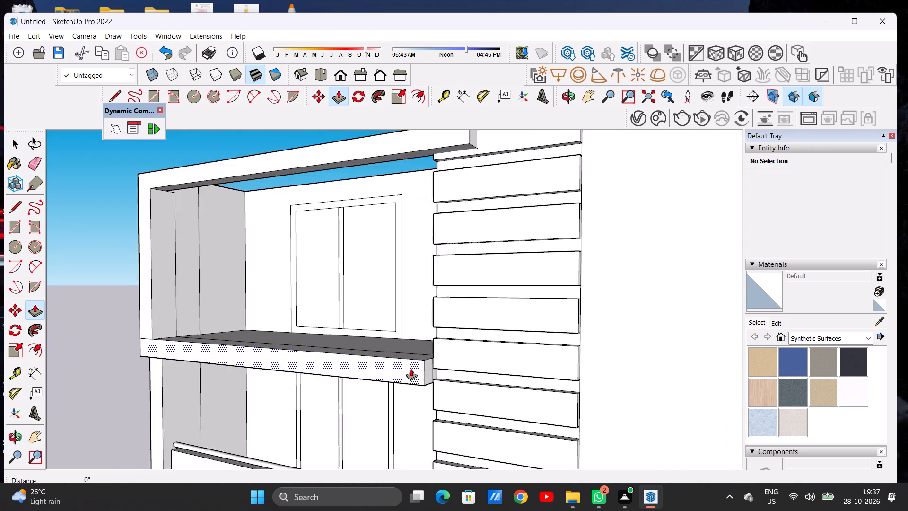
left_click(432, 365)
scroll(486, 369, "down", 7)
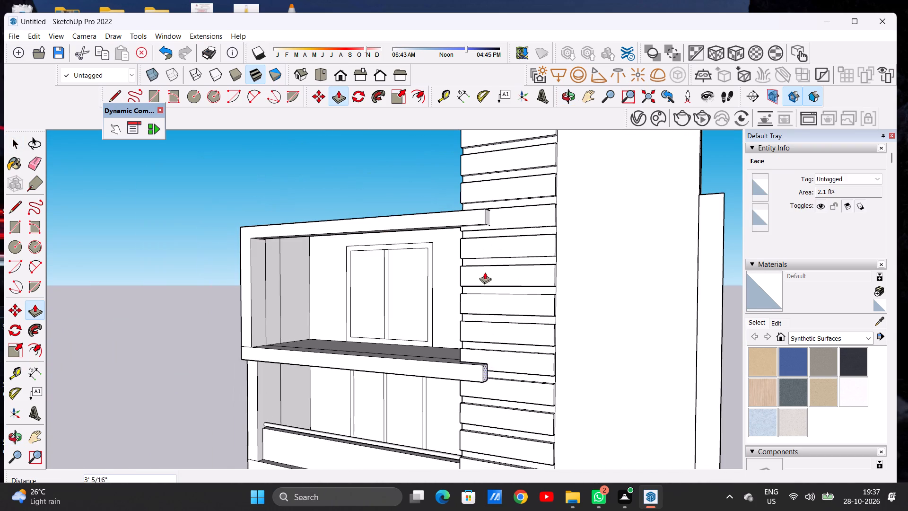
left_click(484, 220)
key("space")
Examine from the front how far the top beam and the upper slab overlap the banded panel.
scroll(469, 269, "down", 7)
scroll(469, 269, "up", 1)
scroll(469, 271, "down", 1)
middle_click_drag(436, 287, 511, 337)
scroll(473, 331, "up", 6)
middle_click_drag(473, 312, 480, 357)
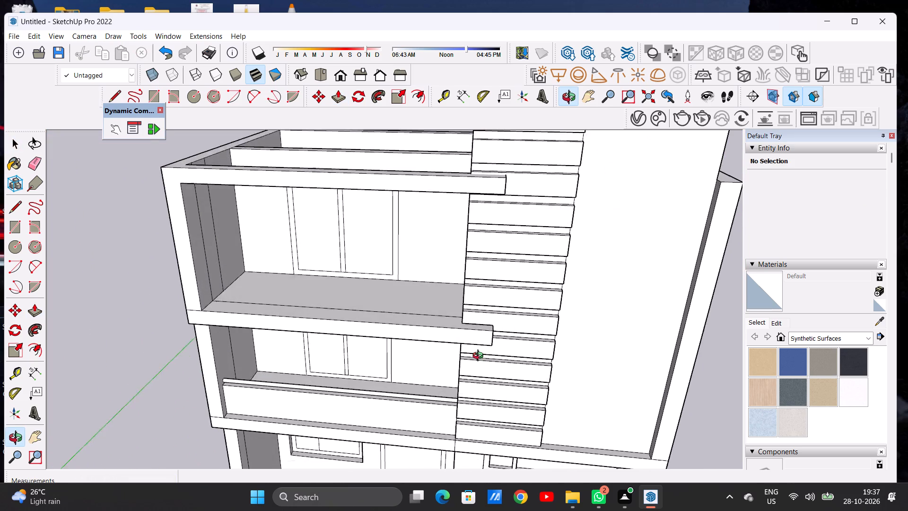
middle_click_drag(480, 357, 482, 363)
scroll(473, 337, "up", 5)
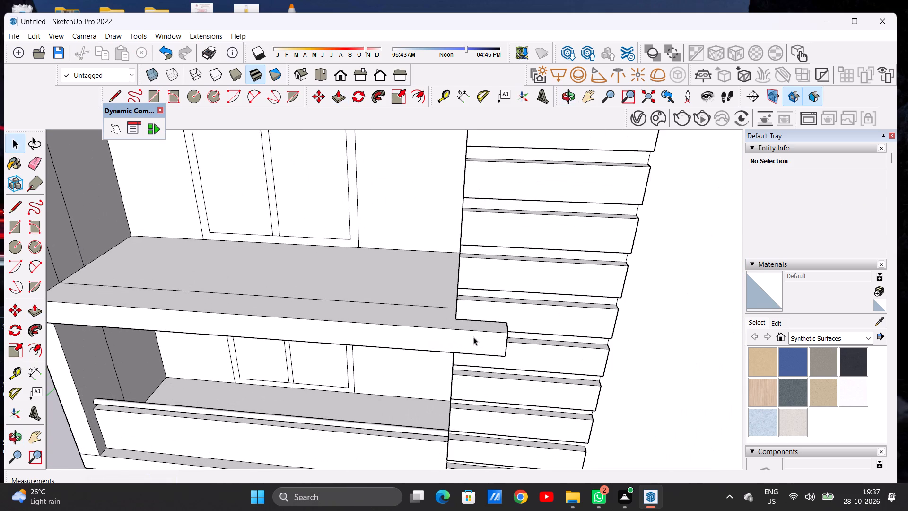
scroll(428, 317, "down", 4)
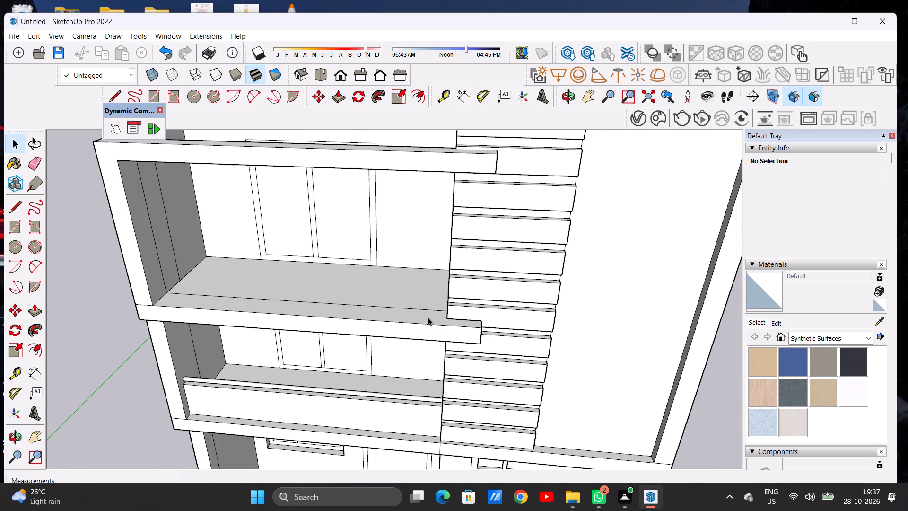
scroll(412, 302, "down", 4)
Extrude the top beam's end face about 1' 6 7/16" further across the banded panel.
middle_click_drag(489, 312, 353, 236)
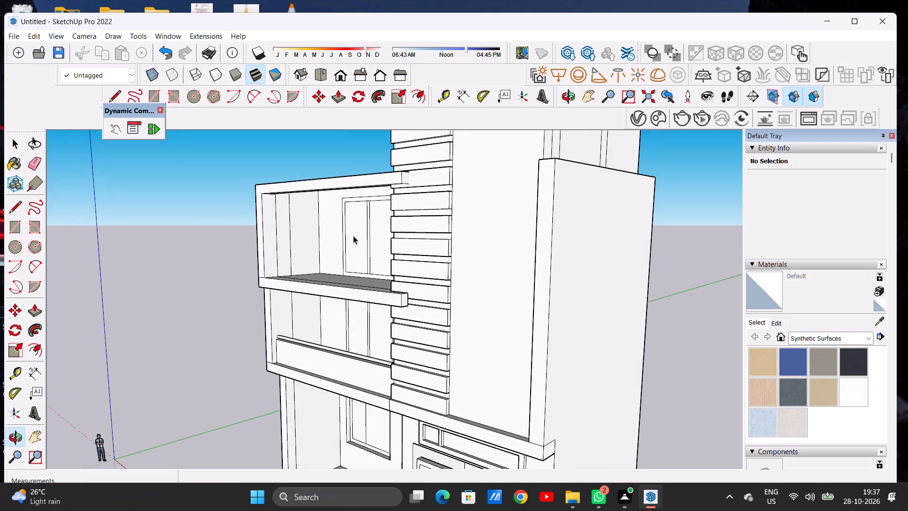
scroll(426, 167, "up", 6)
key("p")
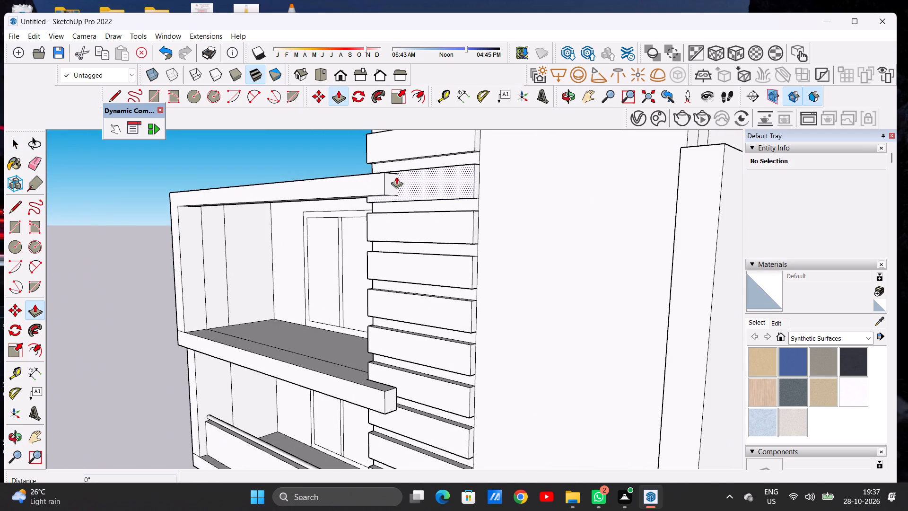
left_click(389, 180)
left_click(406, 181)
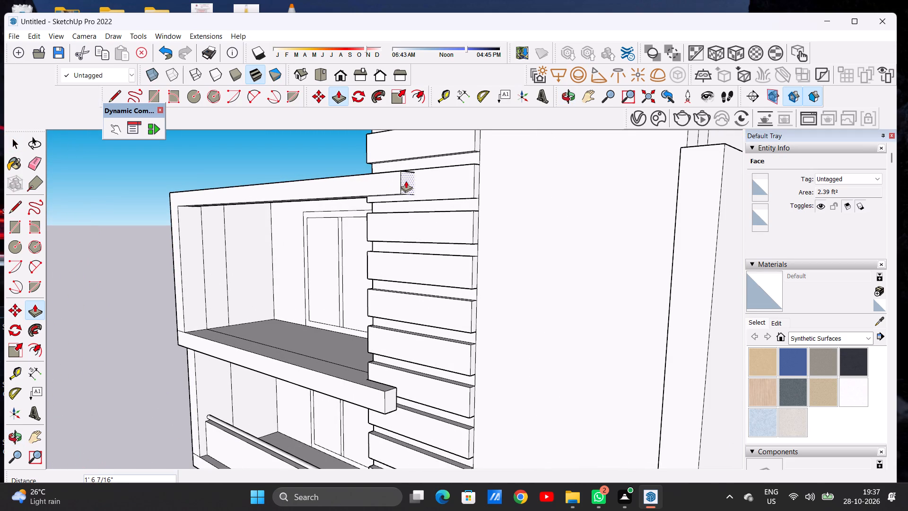
Extrude the upper slab's end face further across the banded panel, flush with the extended top beam's end.
left_click(390, 397)
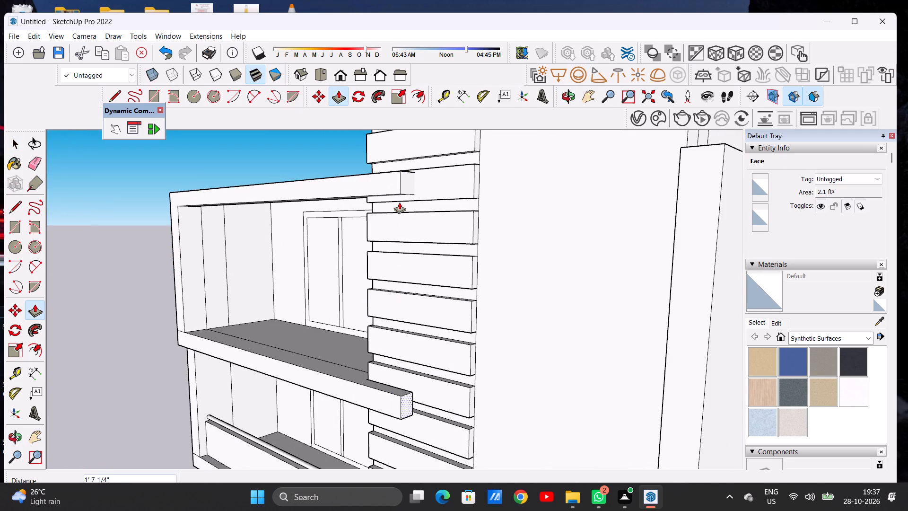
left_click(402, 189)
key("space")
Draw a line from back to front across the top of the upper slab's overhanging end, marking off a post base.
scroll(408, 236, "down", 8)
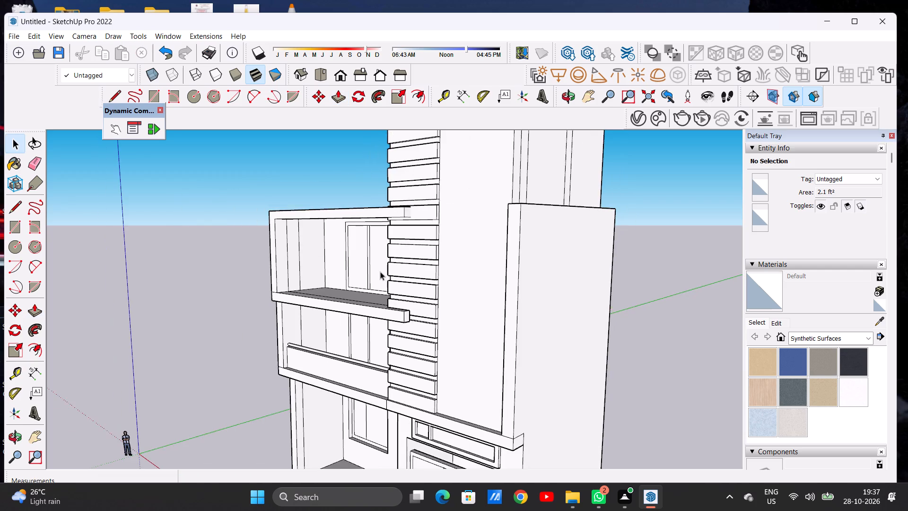
middle_click_drag(384, 273, 451, 318)
key("l")
middle_click_drag(376, 329, 489, 359)
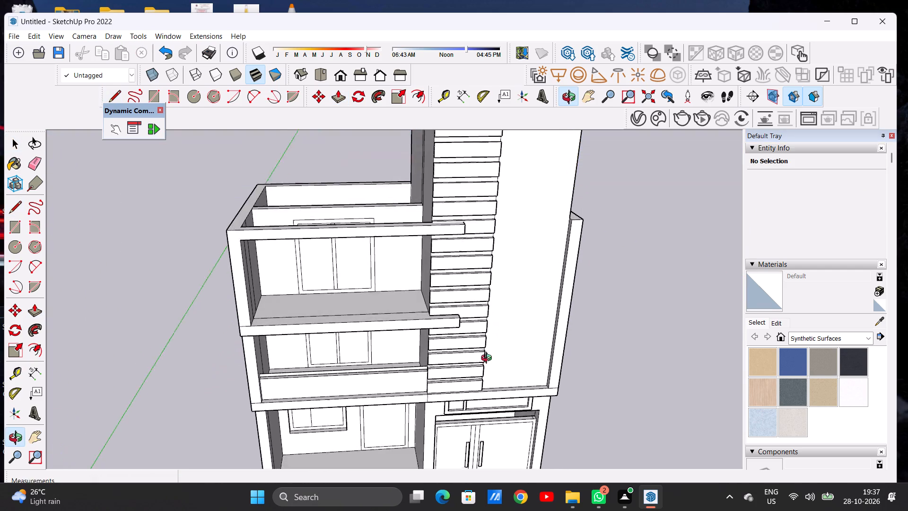
middle_click_drag(489, 359, 488, 364)
scroll(448, 319, "up", 12)
left_click(431, 318)
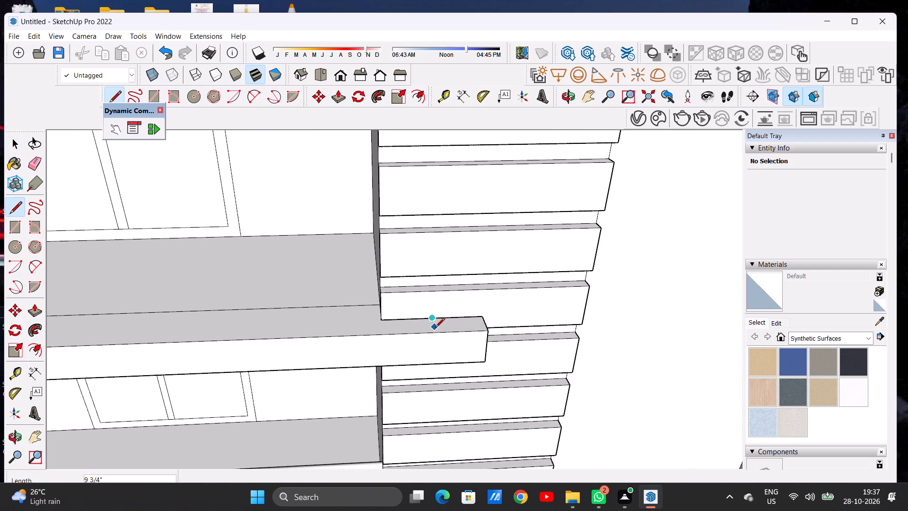
left_click(436, 334)
Extrude the marked-off end of the upper slab upward about 14' to meet the underside of the top beam.
key("p")
left_click(460, 321)
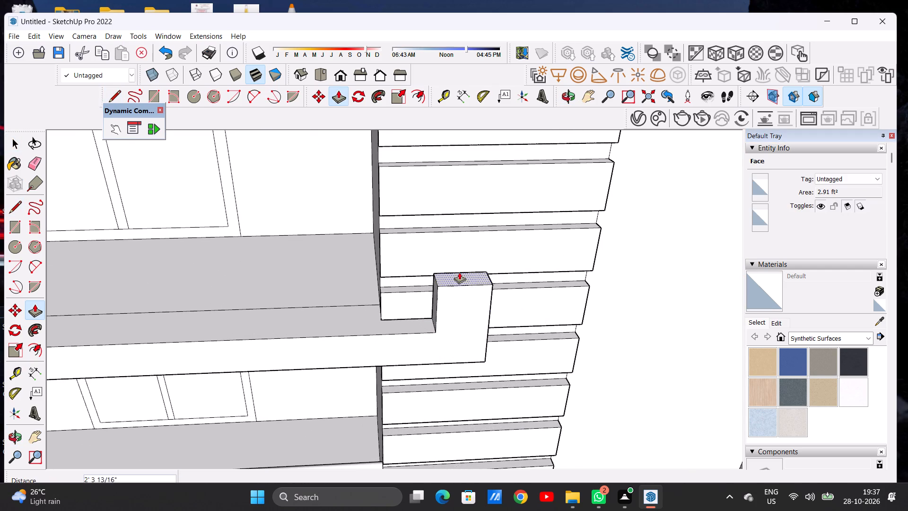
scroll(460, 270, "down", 5)
scroll(458, 281, "up", 1)
scroll(458, 282, "down", 16)
scroll(461, 237, "up", 3)
scroll(470, 254, "down", 2)
scroll(471, 255, "up", 9)
scroll(460, 250, "down", 1)
scroll(460, 250, "up", 2)
middle_click_drag(461, 241, 460, 184)
scroll(460, 184, "up", 6)
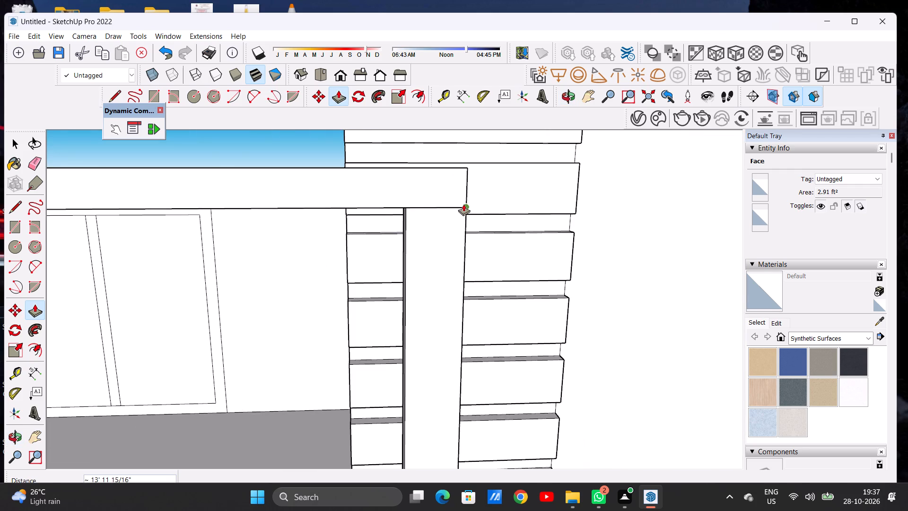
left_click(463, 204)
key("space")
Examine the closed rectangular frame around the top balcony and its overlap with the banded panel.
scroll(400, 240, "down", 9)
middle_click_drag(410, 247, 278, 196)
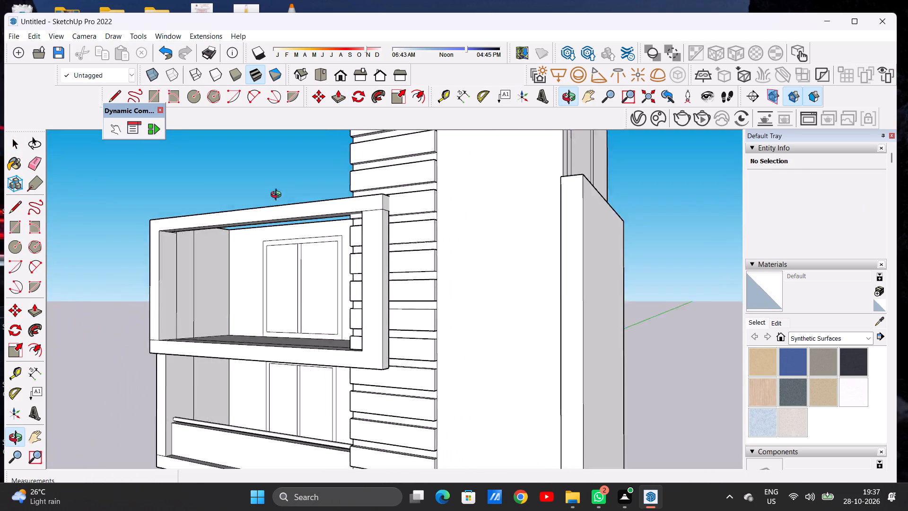
middle_click_drag(278, 196, 407, 210)
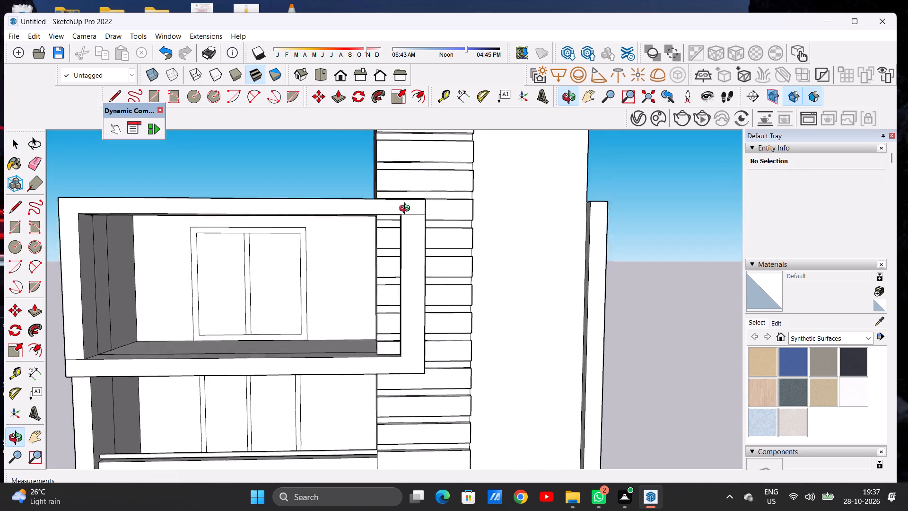
middle_click_drag(407, 210, 393, 211)
scroll(378, 270, "down", 15)
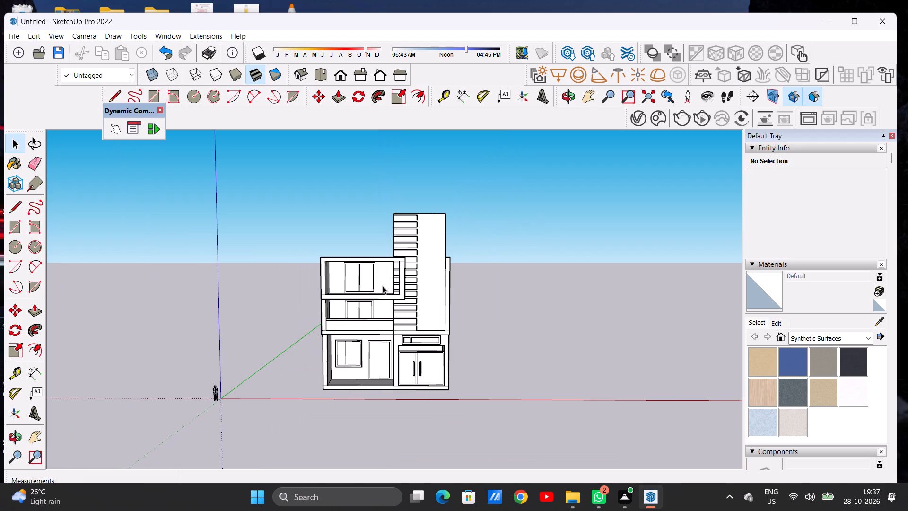
scroll(372, 280, "up", 6)
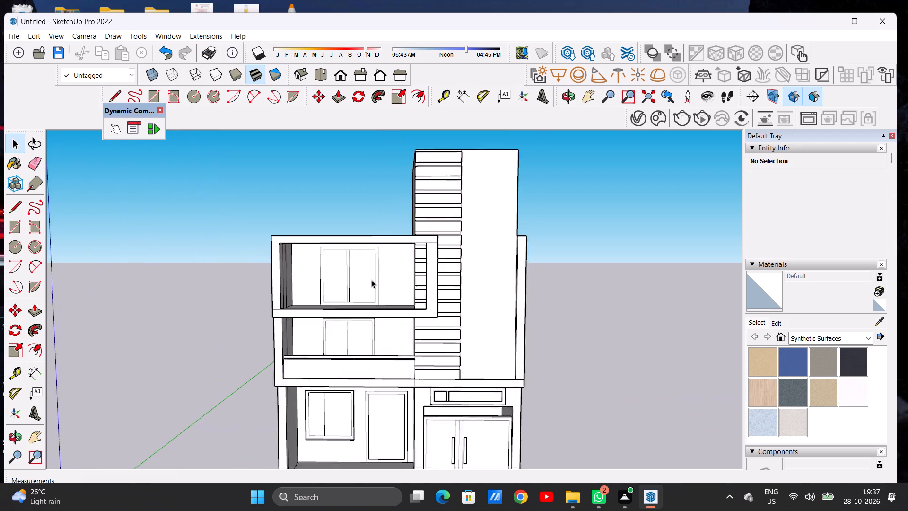
scroll(371, 280, "up", 2)
middle_click_drag(345, 279, 349, 281)
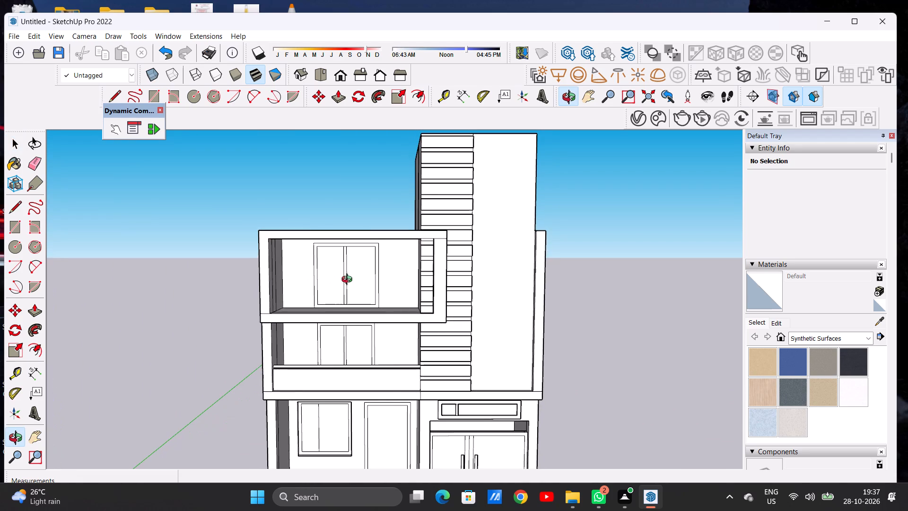
middle_click_drag(349, 281, 356, 279)
scroll(379, 232, "up", 8)
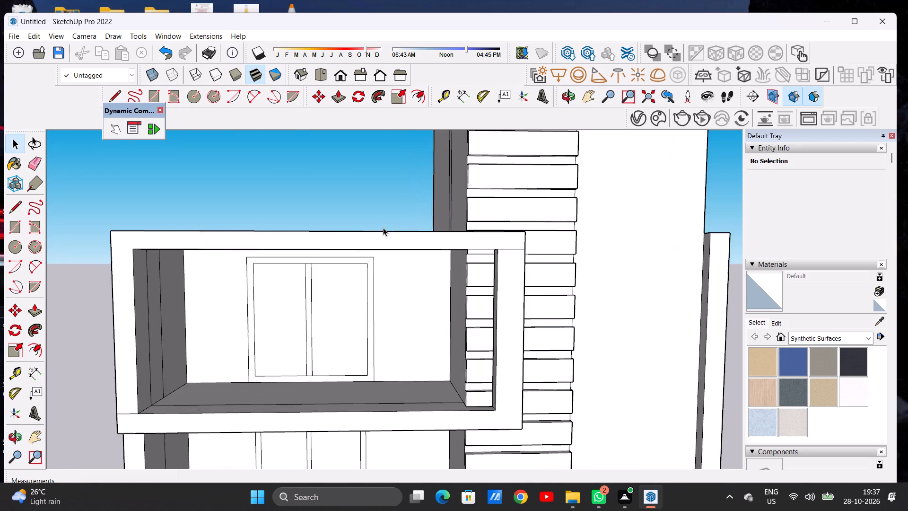
Examine the open area behind the top beam from below and above, and the frame against the whole building.
scroll(394, 273, "up", 1)
middle_click_drag(392, 268, 379, 201)
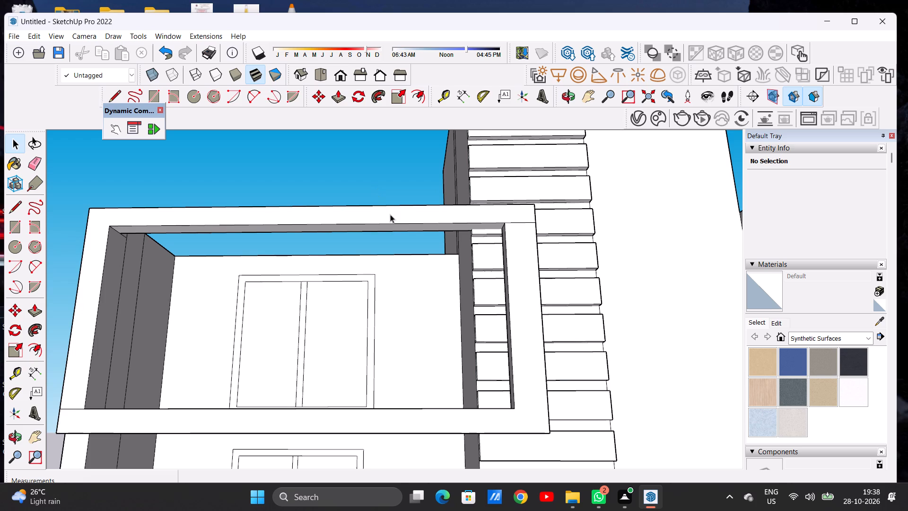
middle_click_drag(381, 238, 373, 242)
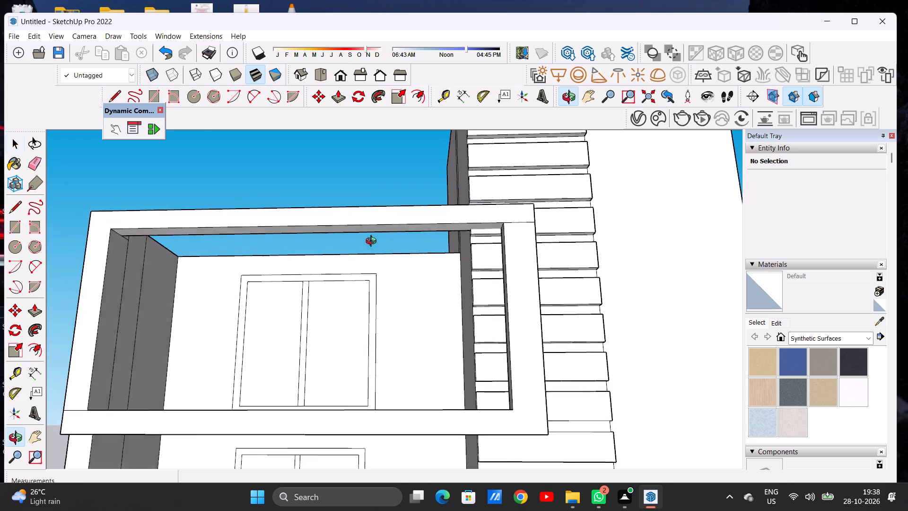
middle_click_drag(373, 242, 260, 383)
scroll(283, 263, "down", 5)
middle_click_drag(277, 232, 186, 344)
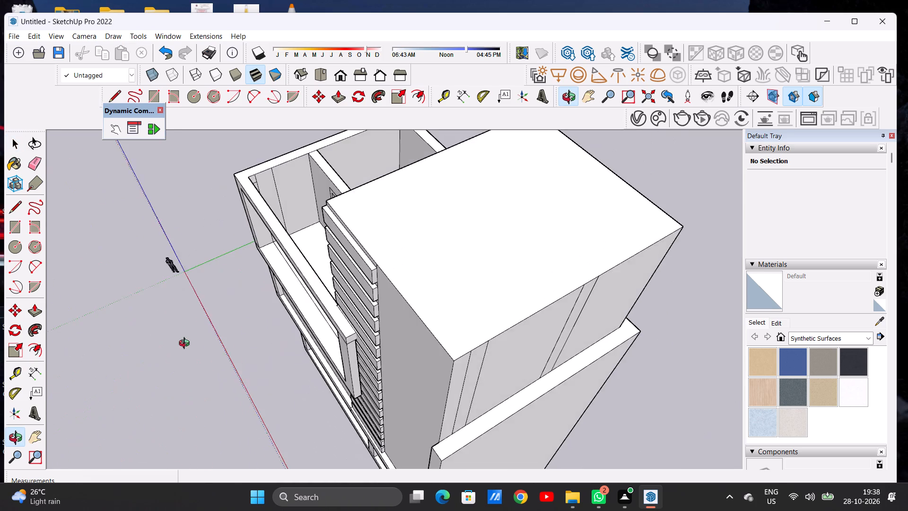
middle_click_drag(186, 344, 416, 288)
scroll(368, 273, "down", 4)
middle_click_drag(368, 288, 360, 245)
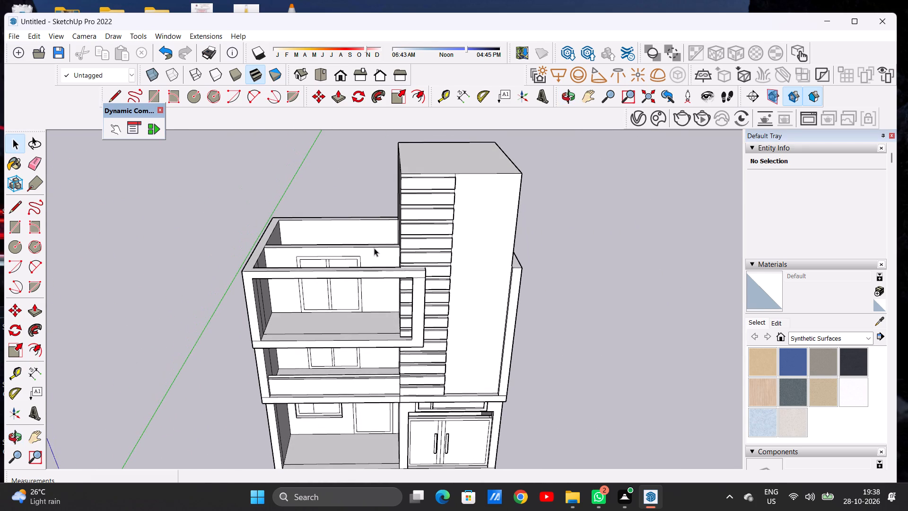
scroll(374, 248, "down", 9)
middle_click_drag(357, 246, 436, 277)
scroll(343, 245, "up", 2)
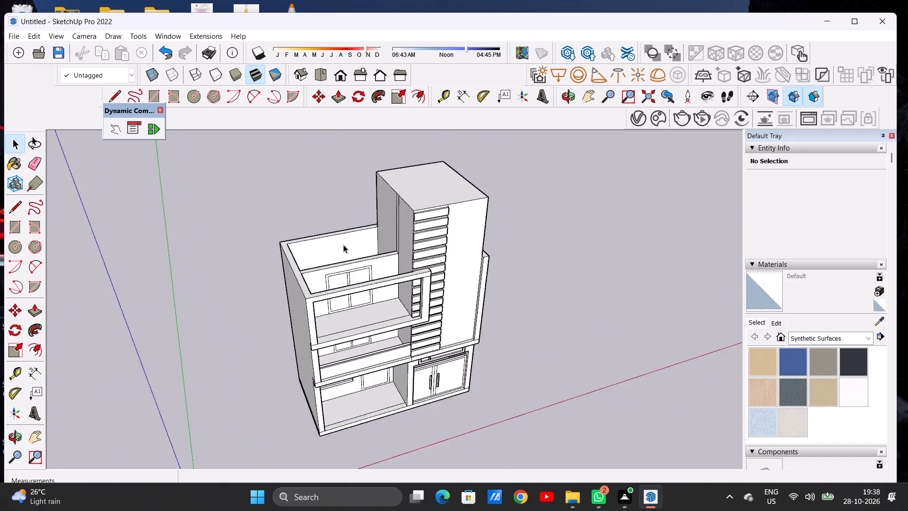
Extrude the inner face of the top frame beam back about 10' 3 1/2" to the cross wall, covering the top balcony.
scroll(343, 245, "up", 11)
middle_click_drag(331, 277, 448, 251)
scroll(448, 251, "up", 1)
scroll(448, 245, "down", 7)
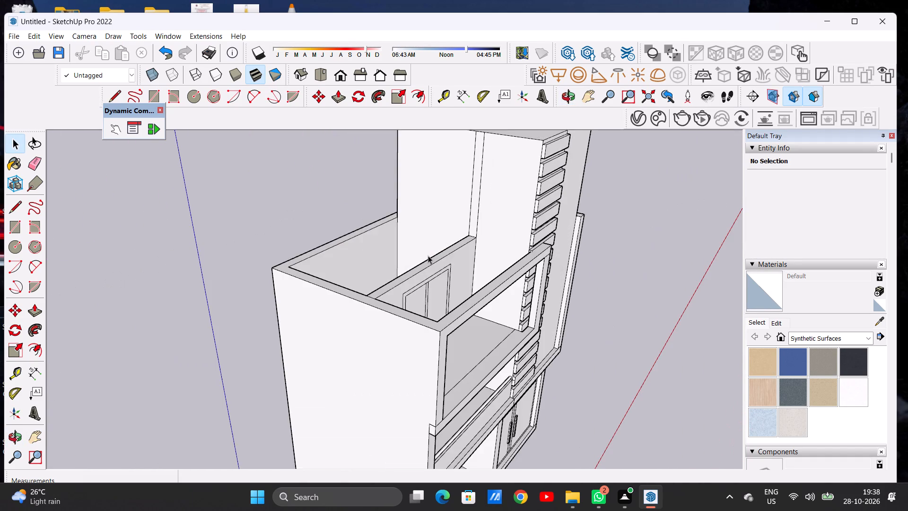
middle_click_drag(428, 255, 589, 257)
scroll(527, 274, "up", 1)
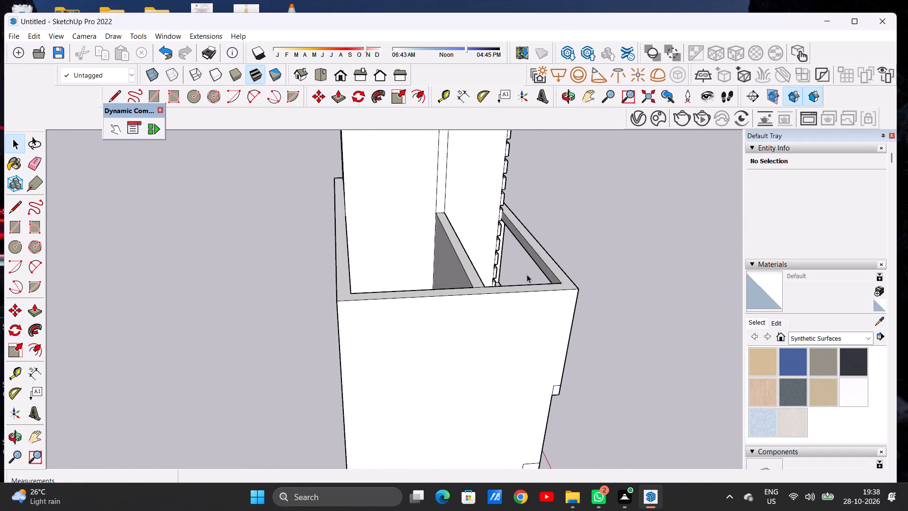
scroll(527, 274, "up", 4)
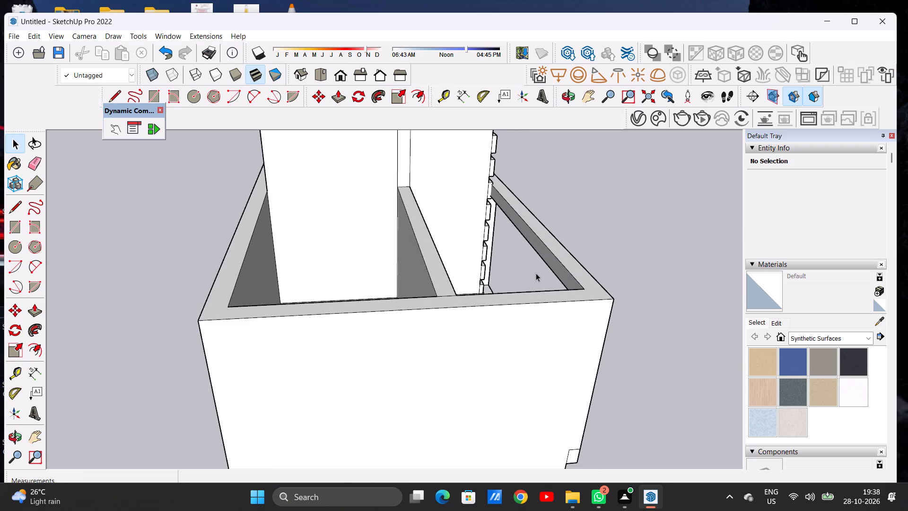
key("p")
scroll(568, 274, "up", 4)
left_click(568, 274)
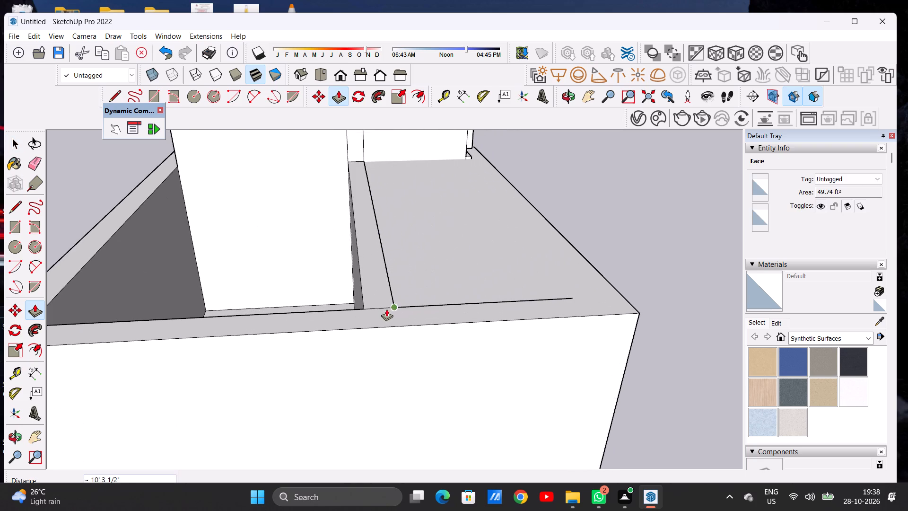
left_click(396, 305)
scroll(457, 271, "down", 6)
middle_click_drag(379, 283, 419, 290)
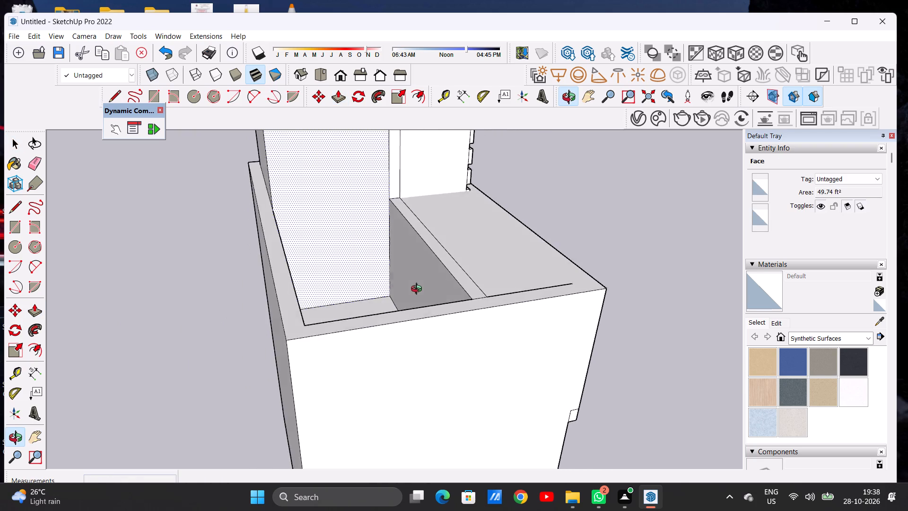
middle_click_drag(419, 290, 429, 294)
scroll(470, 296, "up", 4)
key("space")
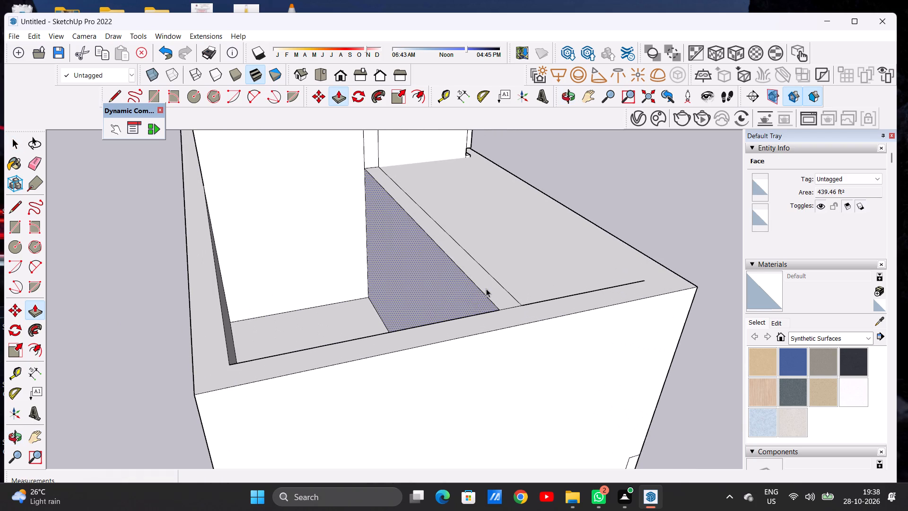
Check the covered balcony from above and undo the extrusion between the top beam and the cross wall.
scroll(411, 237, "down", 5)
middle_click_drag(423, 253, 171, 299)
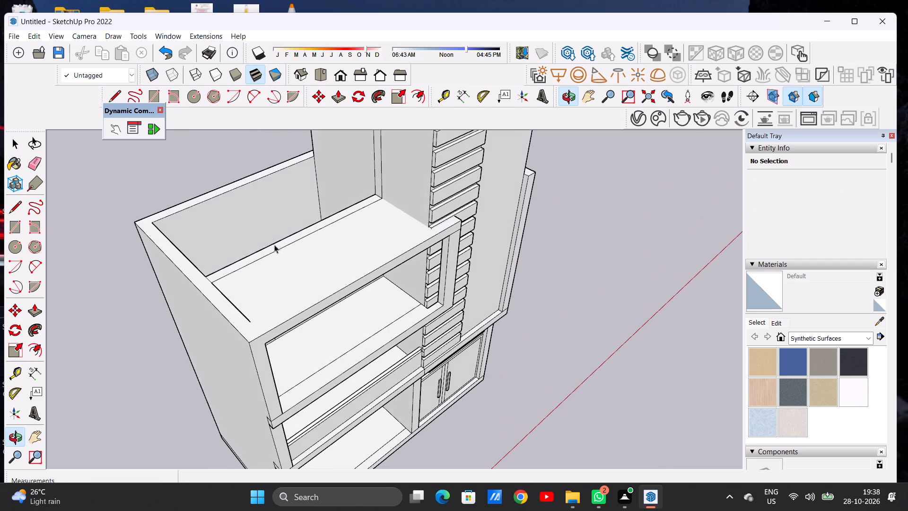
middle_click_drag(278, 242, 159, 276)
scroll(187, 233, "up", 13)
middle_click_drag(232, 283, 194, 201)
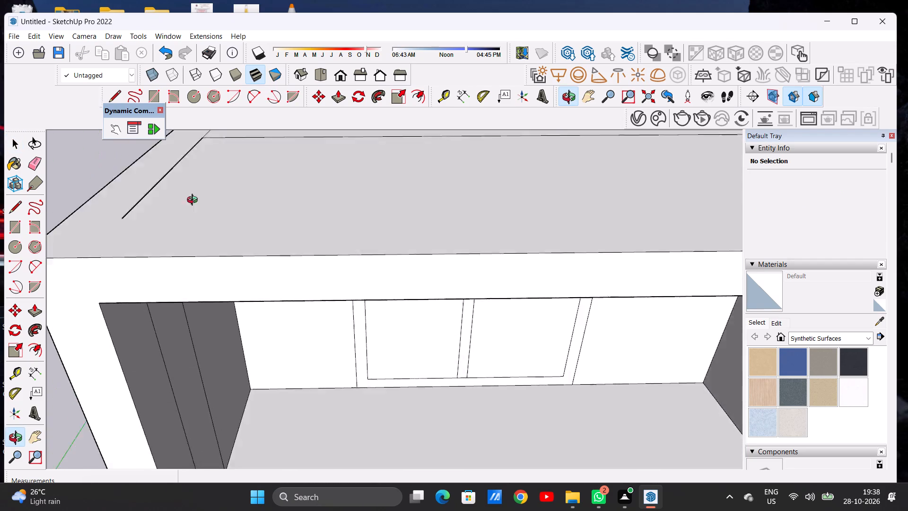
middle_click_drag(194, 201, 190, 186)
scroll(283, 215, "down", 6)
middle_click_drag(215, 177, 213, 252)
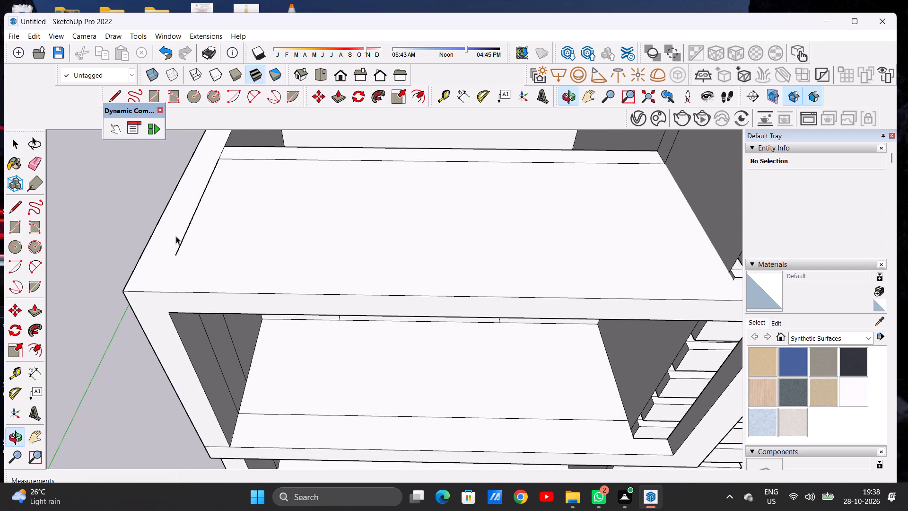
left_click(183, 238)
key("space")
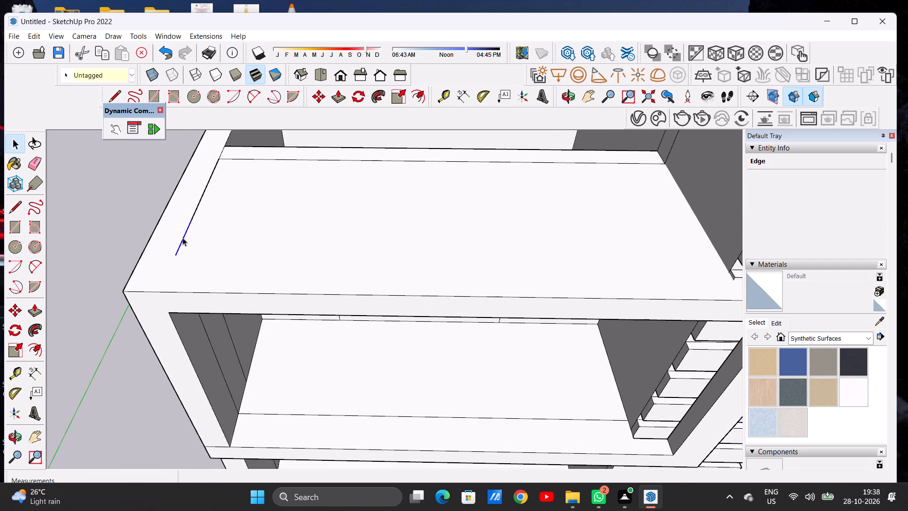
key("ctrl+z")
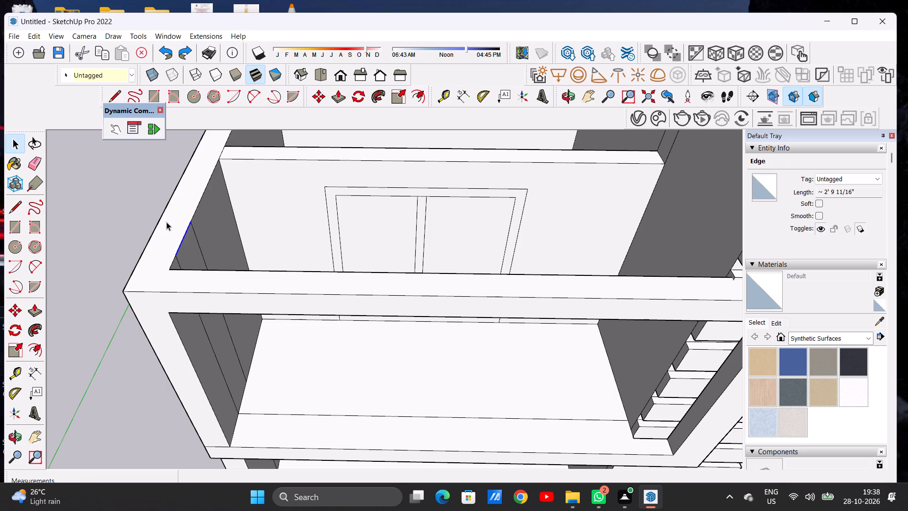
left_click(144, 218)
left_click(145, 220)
Examine the open-topped balcony frame from above, from the standard front view, and at its lower corner beside the banded panel.
scroll(256, 246, "down", 5)
middle_click_drag(293, 236, 258, 266)
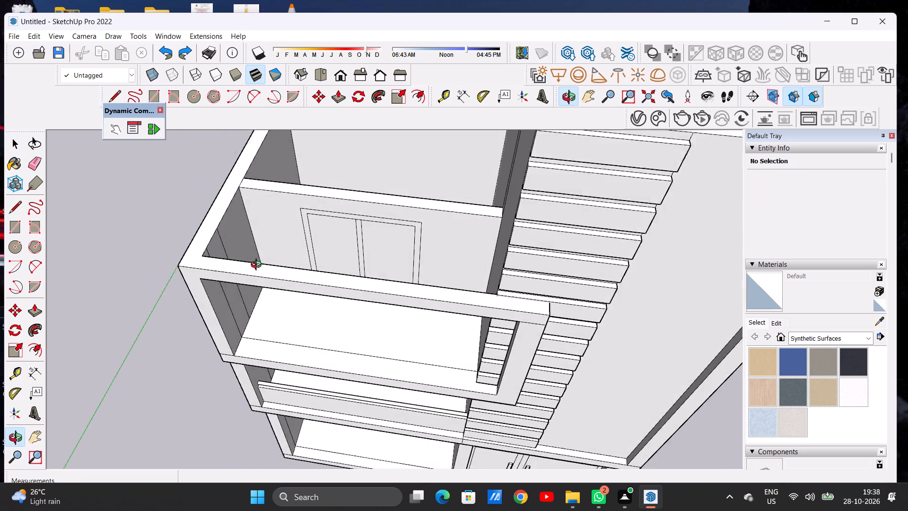
middle_click_drag(258, 266, 258, 277)
scroll(192, 251, "up", 11)
scroll(218, 270, "down", 1)
scroll(218, 270, "up", 6)
scroll(218, 270, "down", 2)
scroll(218, 270, "up", 1)
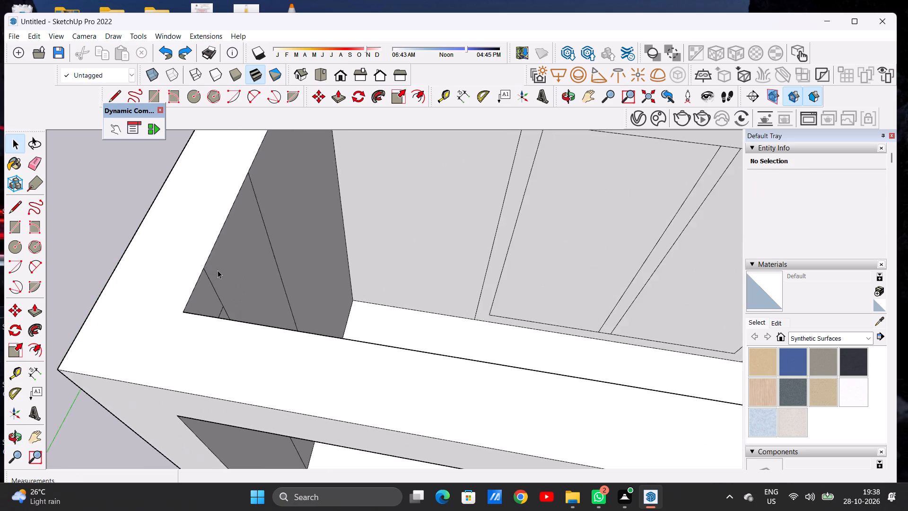
middle_click_drag(256, 276, 340, 283)
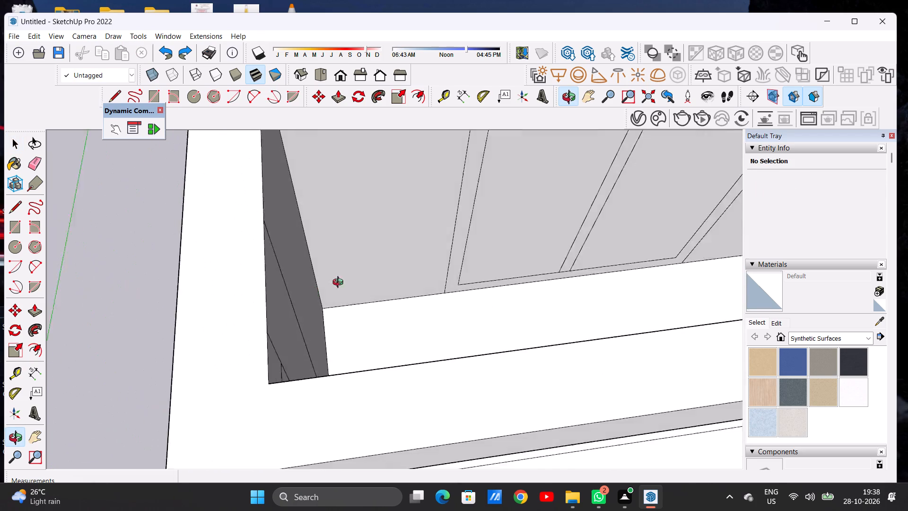
middle_click_drag(340, 283, 364, 273)
scroll(285, 273, "down", 2)
scroll(285, 273, "up", 1)
scroll(285, 273, "down", 20)
scroll(285, 273, "down", 7)
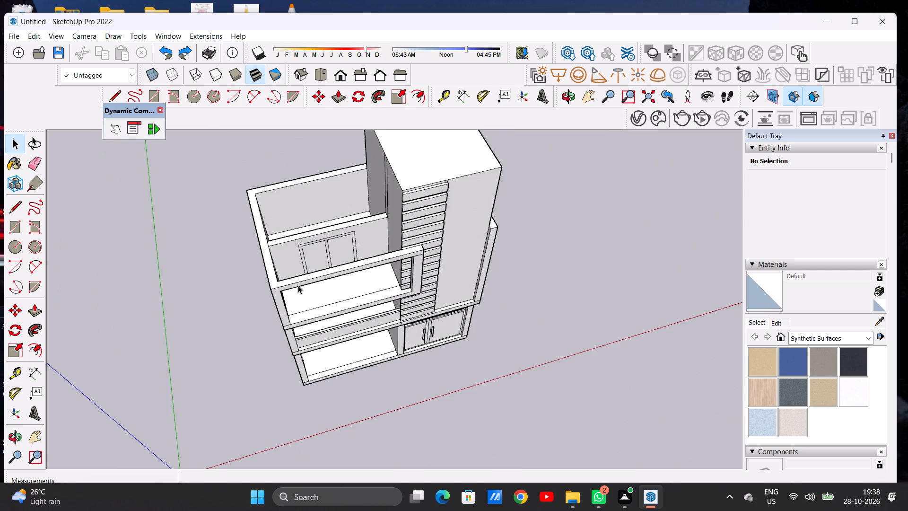
scroll(298, 286, "up", 8)
scroll(298, 286, "down", 1)
scroll(298, 286, "up", 6)
scroll(290, 283, "down", 13)
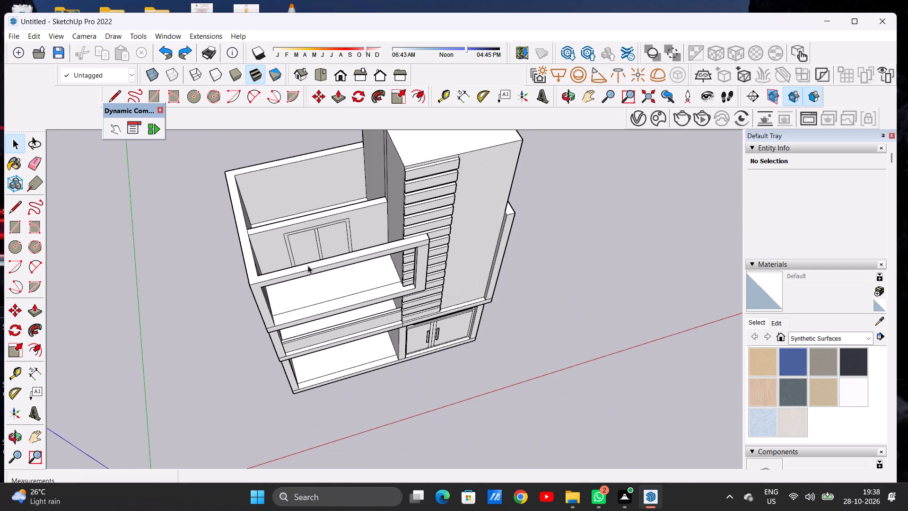
scroll(285, 246, "down", 7)
middle_click_drag(288, 271, 267, 224)
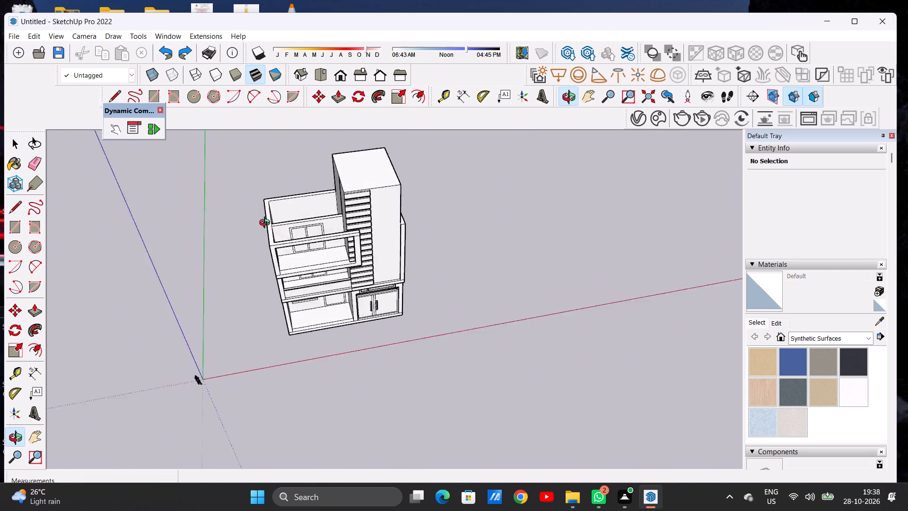
middle_click_drag(267, 224, 222, 194)
scroll(344, 219, "up", 5)
middle_click_drag(350, 266, 340, 184)
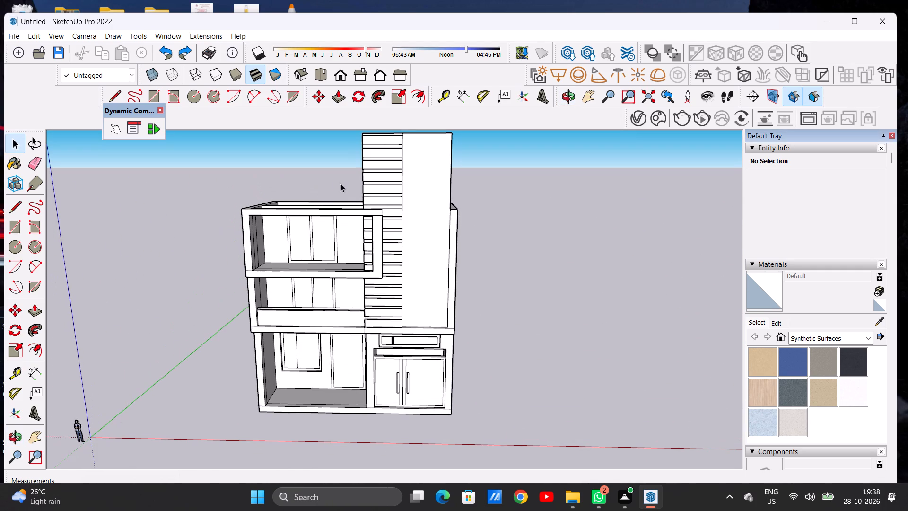
left_click(343, 70)
scroll(426, 330, "down", 5)
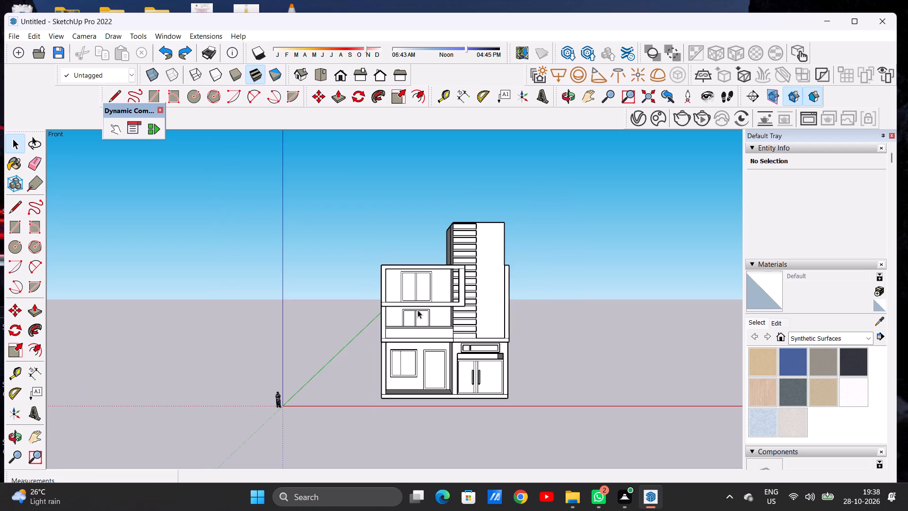
scroll(473, 297, "up", 5)
middle_click_drag(399, 276, 400, 295)
scroll(391, 284, "down", 5)
scroll(409, 292, "up", 9)
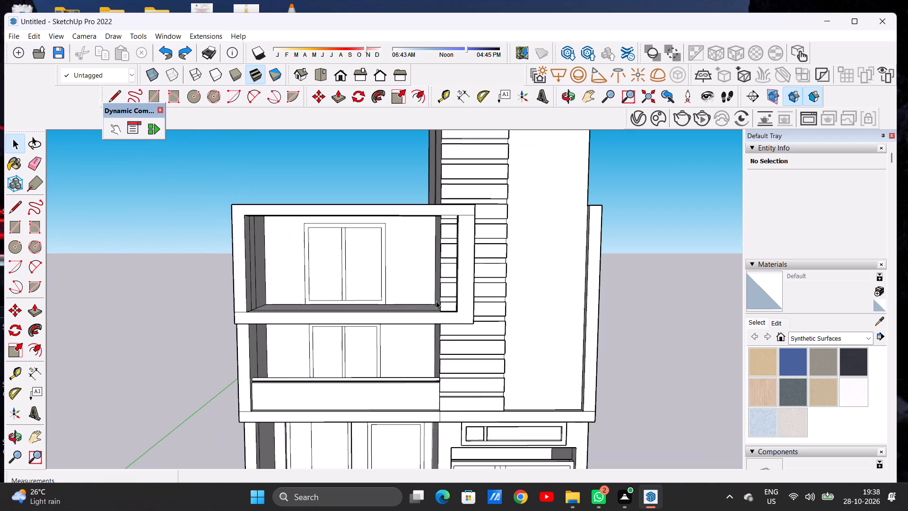
scroll(490, 295, "down", 4)
scroll(428, 308, "up", 5)
middle_click_drag(425, 301, 420, 373)
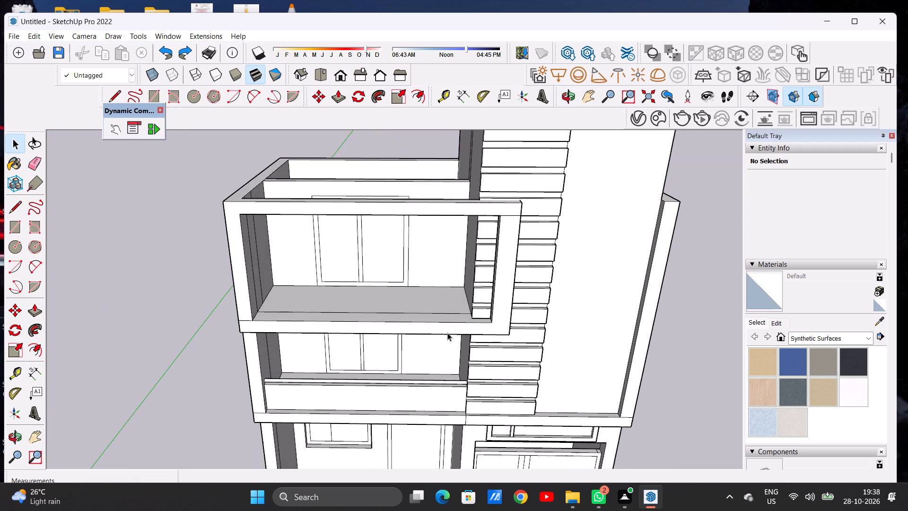
scroll(447, 333, "up", 7)
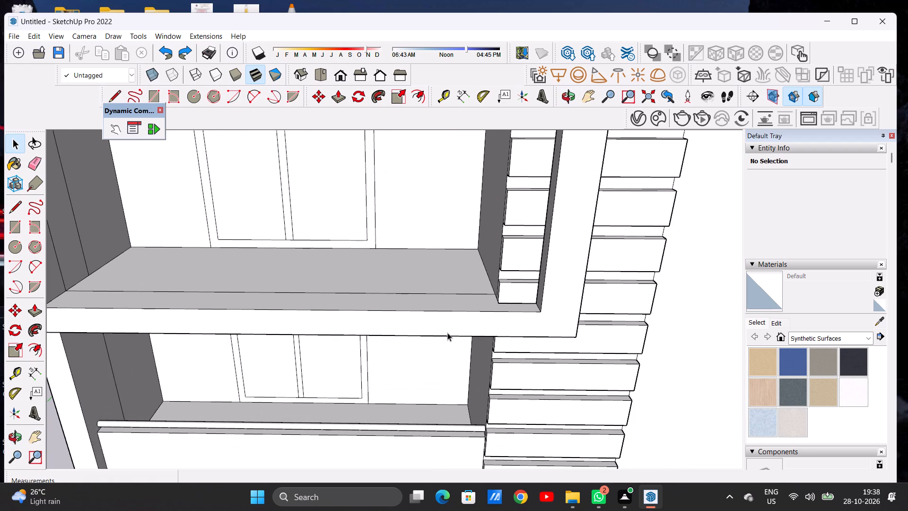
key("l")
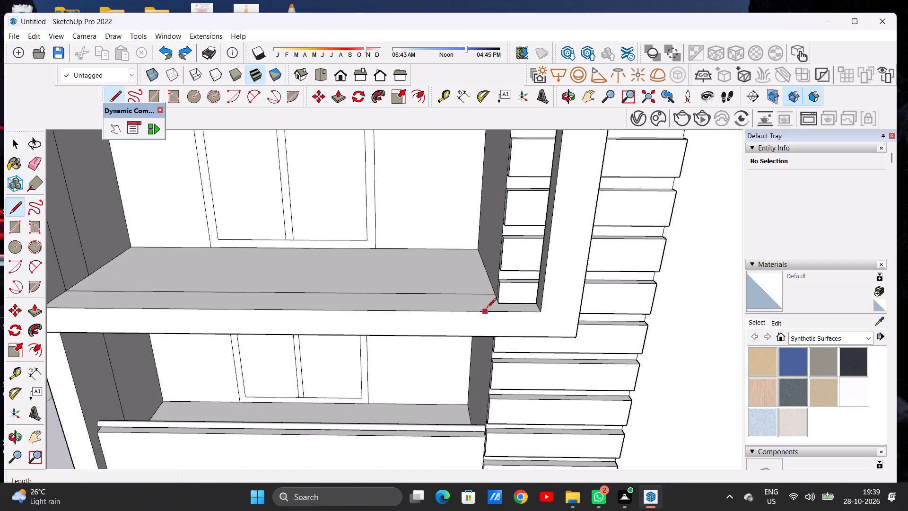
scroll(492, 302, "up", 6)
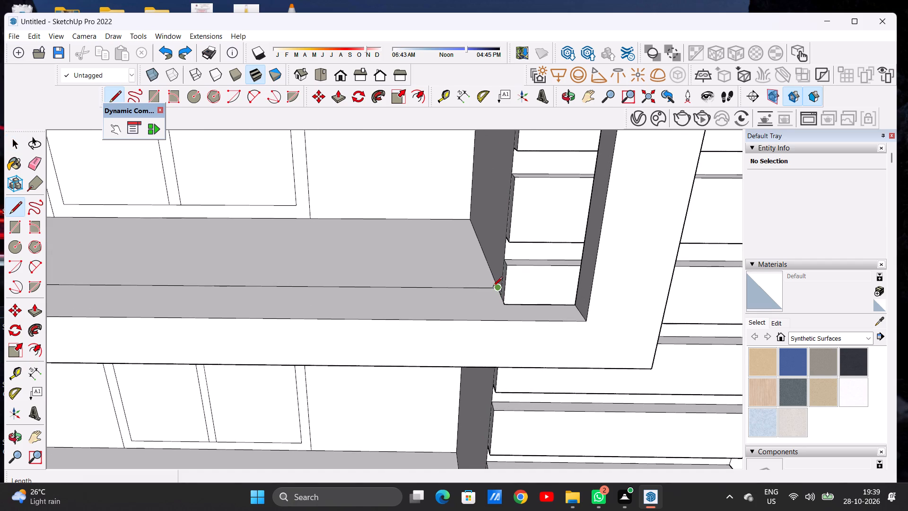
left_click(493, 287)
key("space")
Draw a line about 2' 8" long across the top balcony's front floor strip, just beside the banded panel's side wall.
scroll(495, 291, "up", 5)
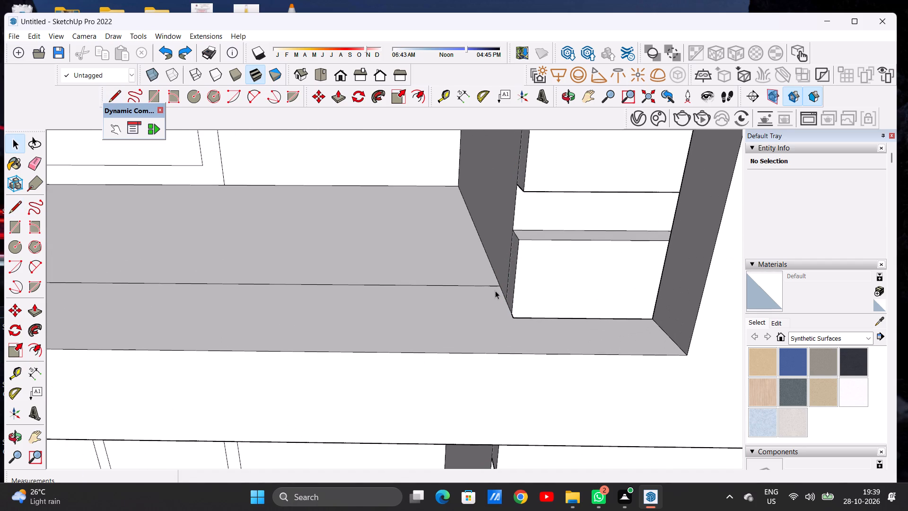
scroll(495, 291, "up", 1)
key("l")
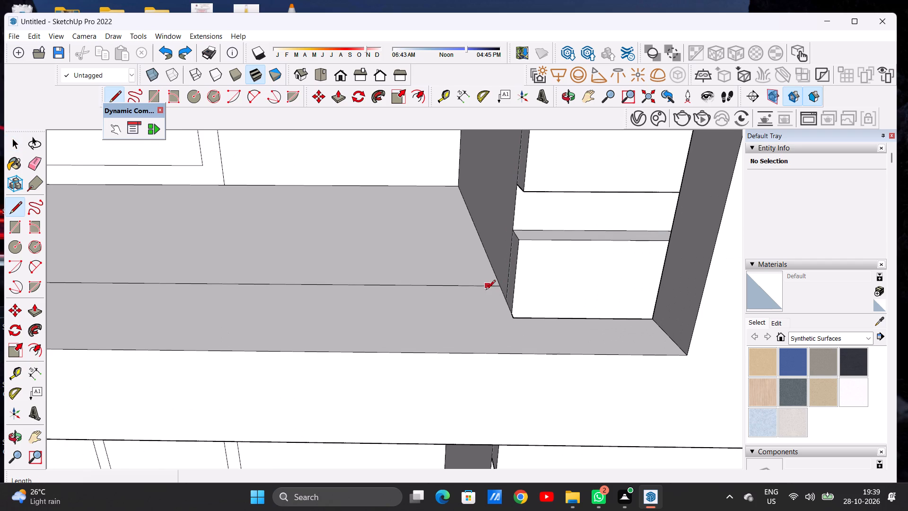
left_click(493, 286)
left_click_drag(517, 353, 521, 349)
key("space")
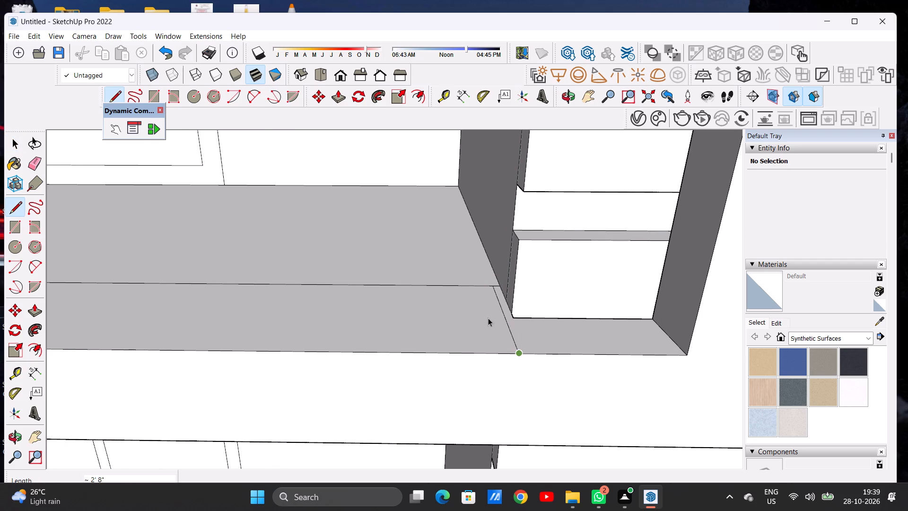
Draw a lengthwise line along the top balcony's front floor strip, from the outer side wall to the short cross line.
scroll(488, 318, "down", 5)
scroll(491, 311, "down", 20)
scroll(491, 311, "down", 2)
middle_click_drag(450, 322, 456, 335)
scroll(463, 317, "up", 6)
middle_click_drag(460, 300, 462, 342)
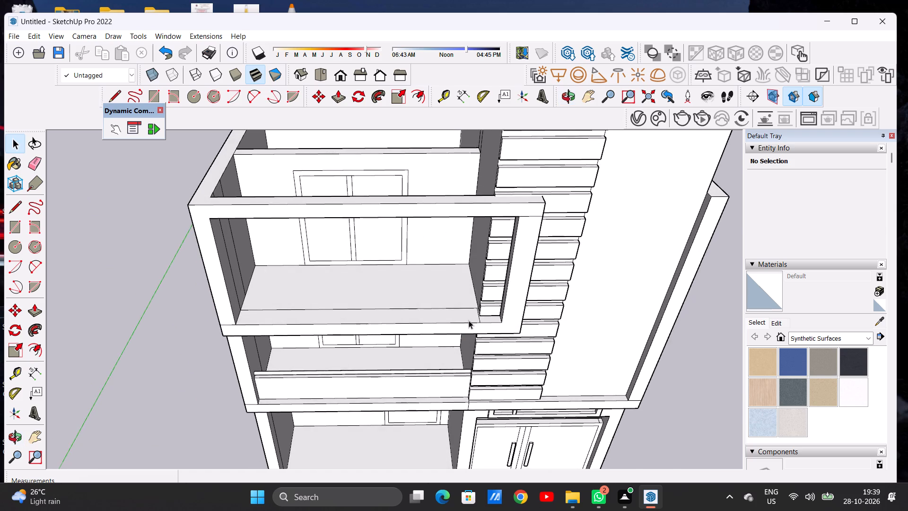
scroll(469, 320, "up", 4)
key("l")
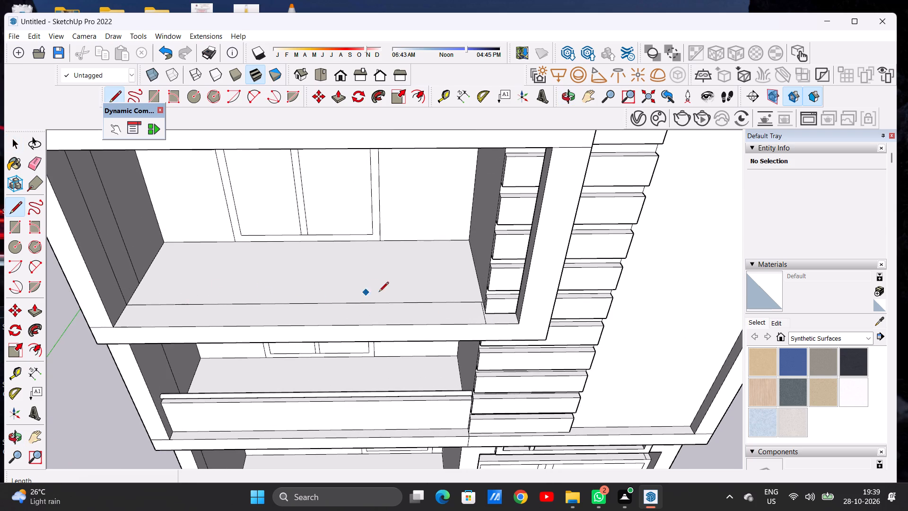
scroll(384, 292, "down", 3)
scroll(91, 349, "up", 7)
scroll(214, 296, "down", 1)
scroll(214, 296, "up", 2)
left_click(201, 299)
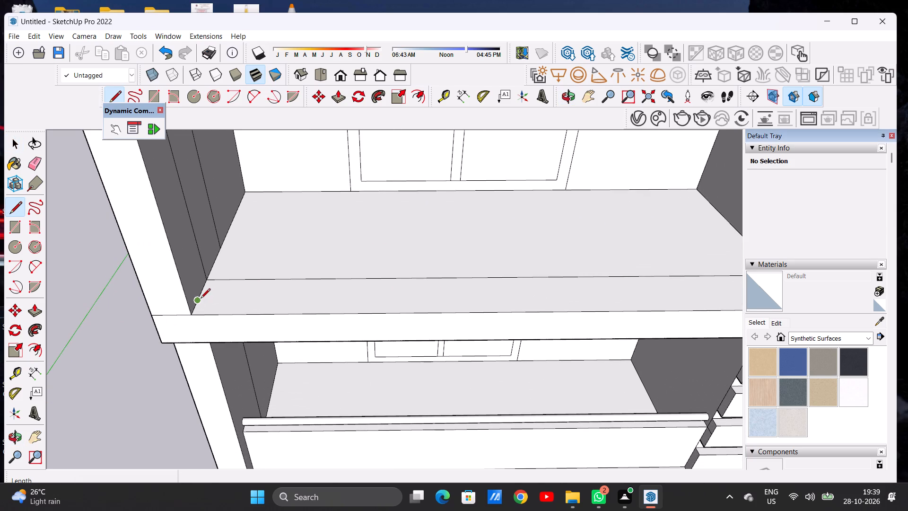
scroll(246, 305, "down", 9)
scroll(367, 300, "up", 7)
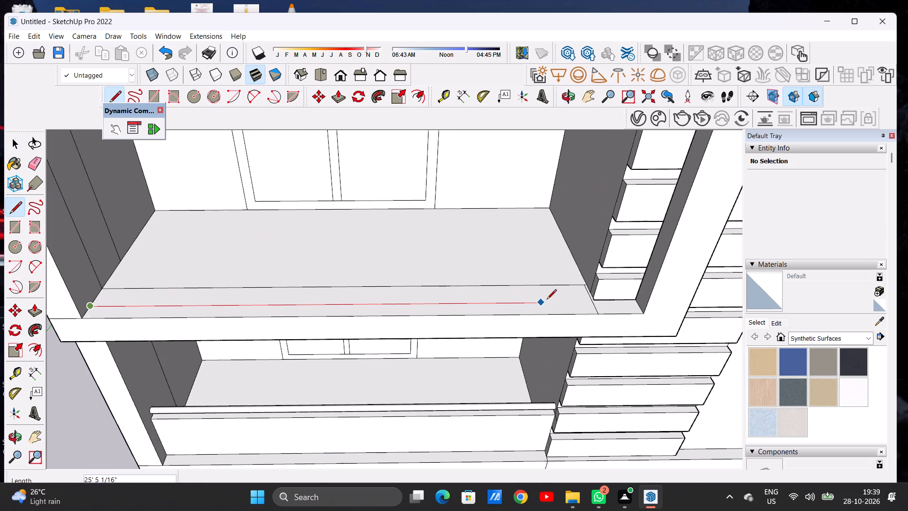
left_click(590, 306)
key("space")
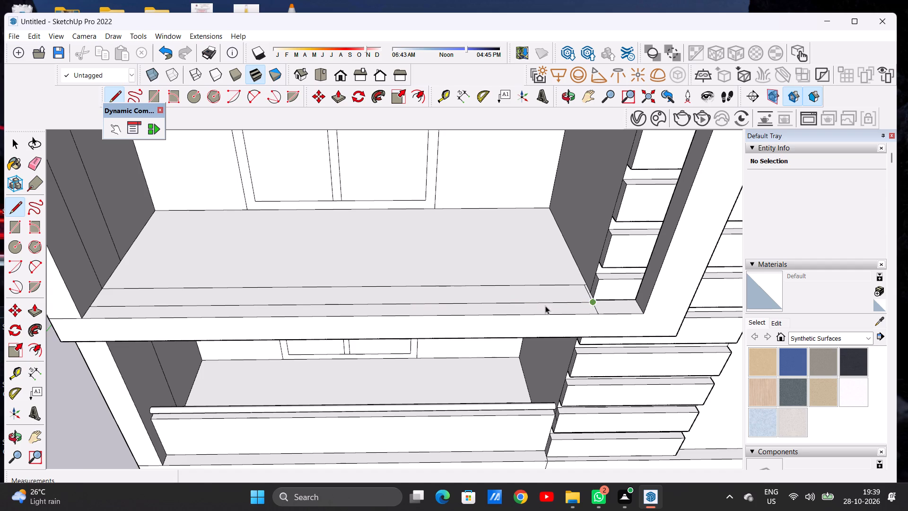
Extrude the top balcony's front floor strip upward about 5' 7 3/8" to form a solid parapet.
key("p")
left_click(556, 286)
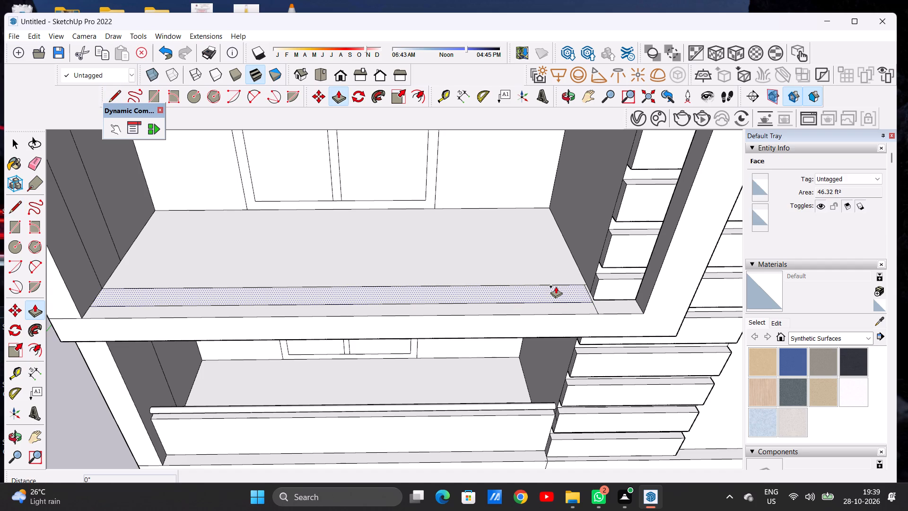
scroll(542, 289, "down", 5)
middle_click_drag(561, 282, 550, 216)
scroll(555, 216, "up", 5)
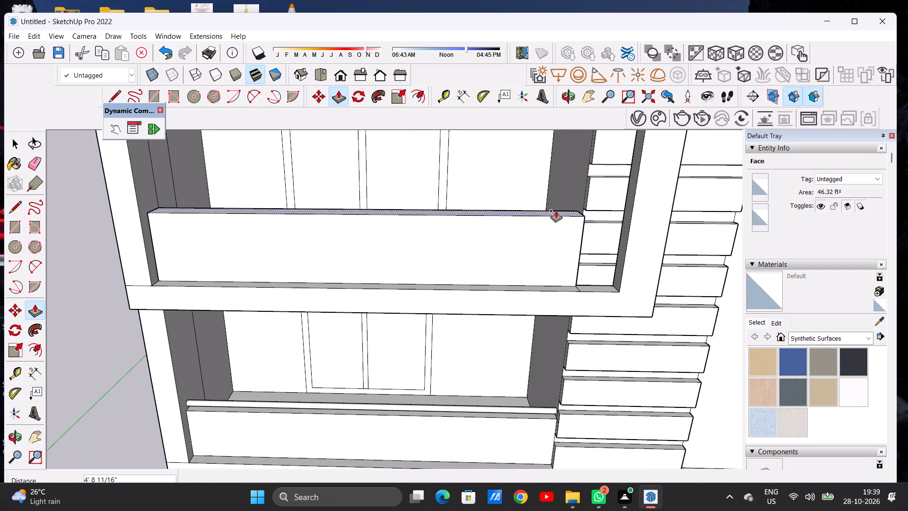
left_click(561, 198)
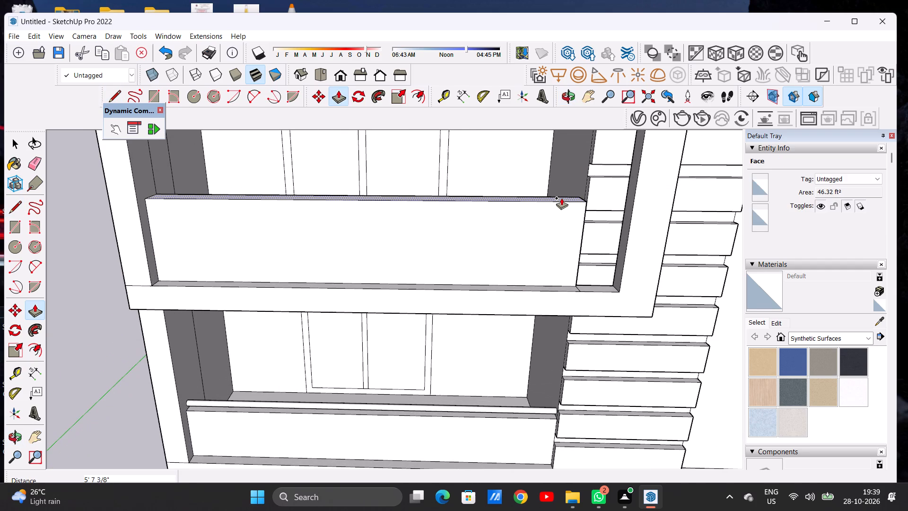
key("space")
Examine the top balcony's parapet within the framed front, compared with the balcony below.
scroll(452, 266, "down", 6)
middle_click_drag(501, 273, 507, 234)
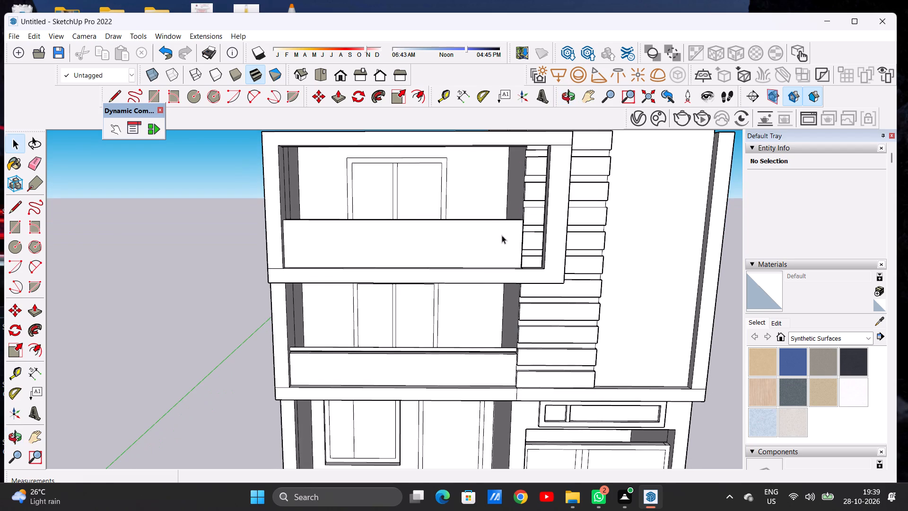
scroll(275, 262, "up", 3)
scroll(275, 262, "down", 1)
scroll(275, 262, "up", 2)
scroll(233, 267, "down", 10)
scroll(366, 278, "up", 5)
scroll(366, 278, "down", 1)
scroll(366, 278, "up", 1)
Raise the narrow ledge in front of the top parapet about 7 1/2" and level the short corner piece beside the banded panel with it.
middle_click_drag(370, 261, 371, 276)
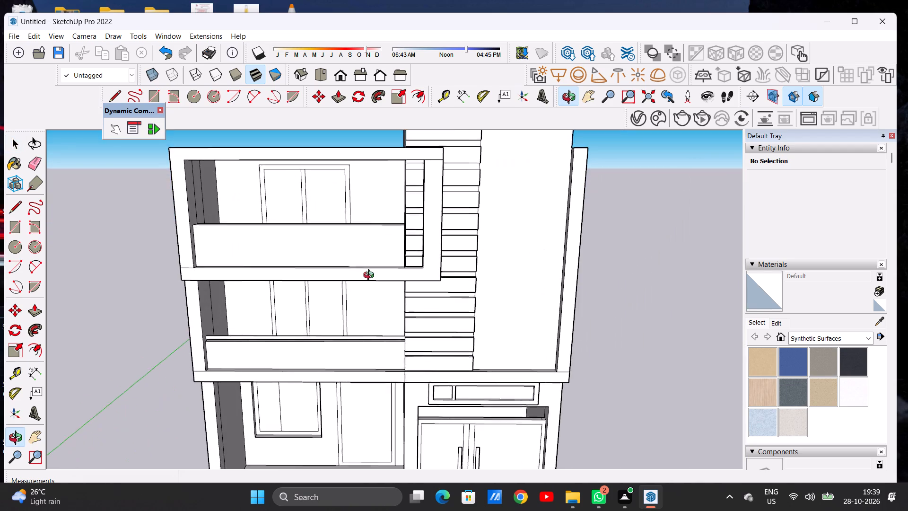
middle_click_drag(371, 276, 370, 309)
key("p")
scroll(419, 279, "up", 4)
middle_click_drag(397, 273, 399, 312)
scroll(386, 300, "up", 6)
left_click(394, 289)
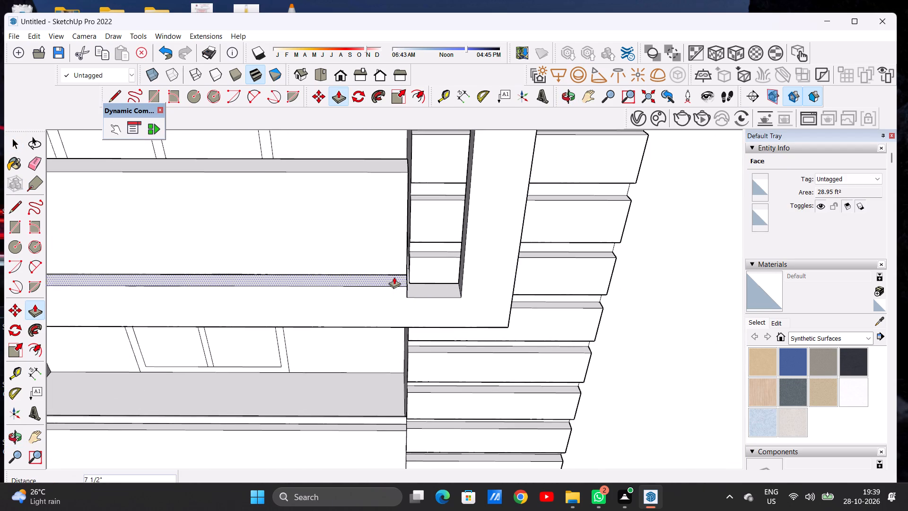
left_click(394, 277)
scroll(421, 283, "up", 4)
left_click(421, 283)
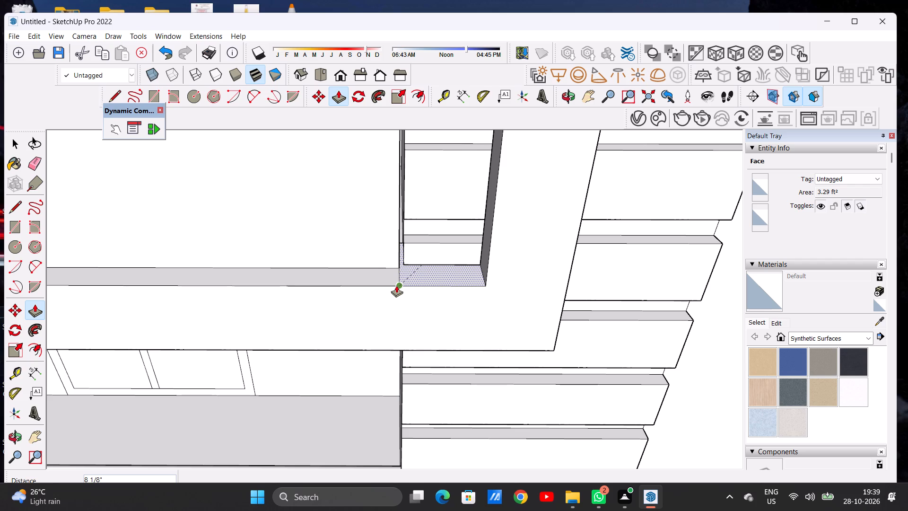
left_click(396, 285)
key("space")
Erase the stray edges at the outer lower corner of the top balcony's front frame.
scroll(416, 298, "down", 18)
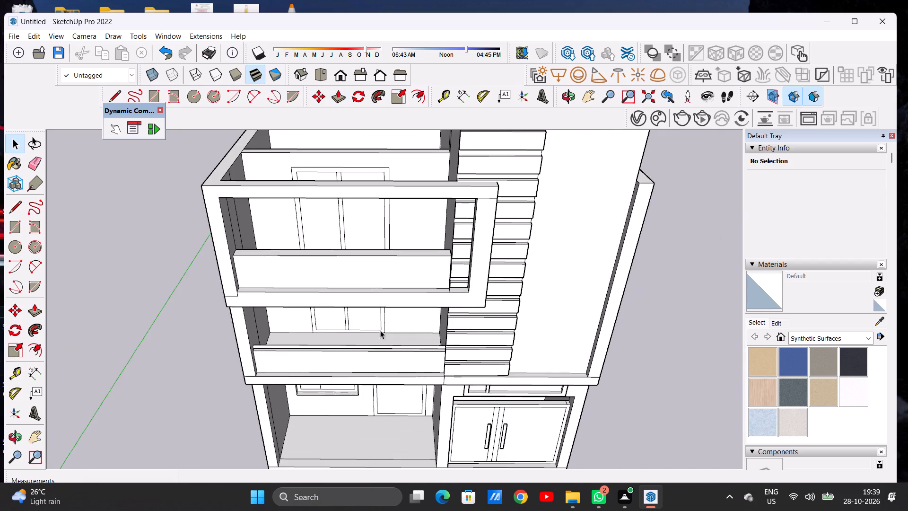
middle_click_drag(377, 327, 376, 264)
scroll(375, 267, "down", 5)
scroll(305, 277, "up", 1)
scroll(305, 277, "down", 1)
scroll(305, 276, "up", 13)
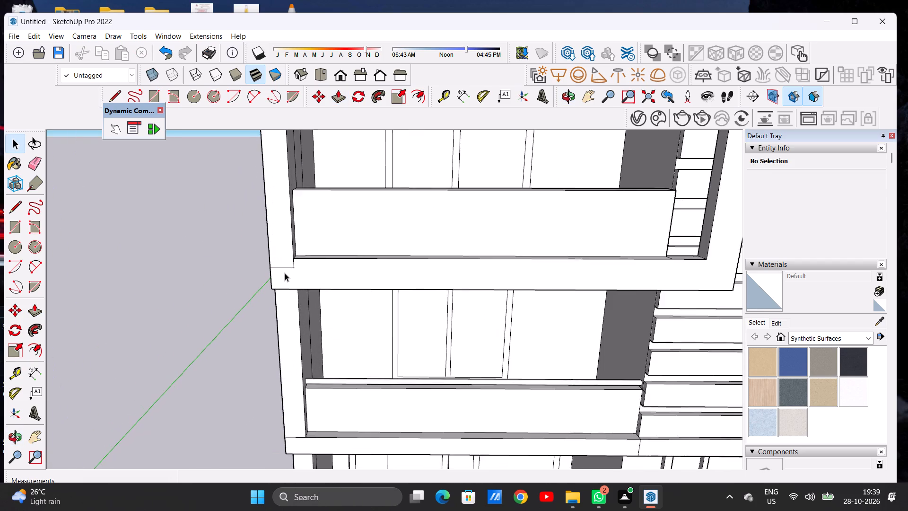
scroll(285, 273, "up", 3)
scroll(285, 273, "down", 1)
scroll(285, 273, "up", 1)
key("e")
left_click_drag(289, 263, 290, 273)
left_click(298, 261)
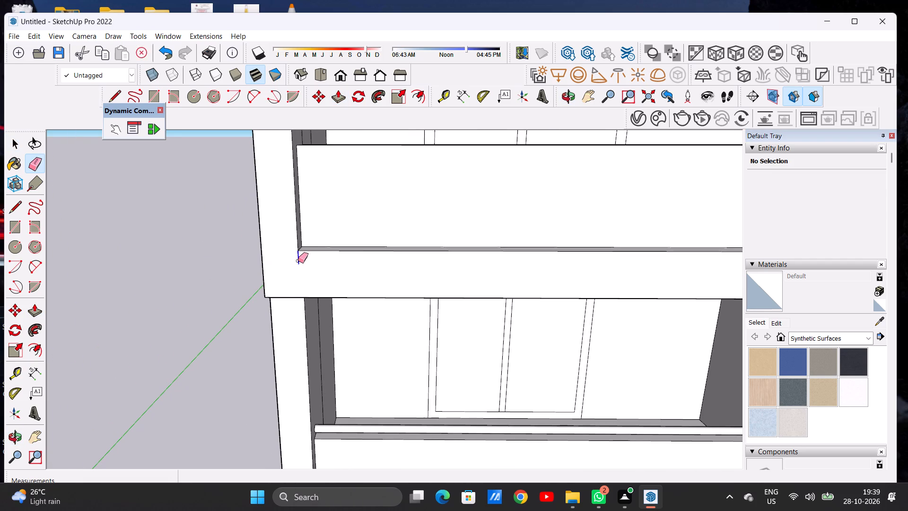
key("space")
Examine the building's front with the top balcony parapet from several distances and angles.
scroll(268, 310, "down", 11)
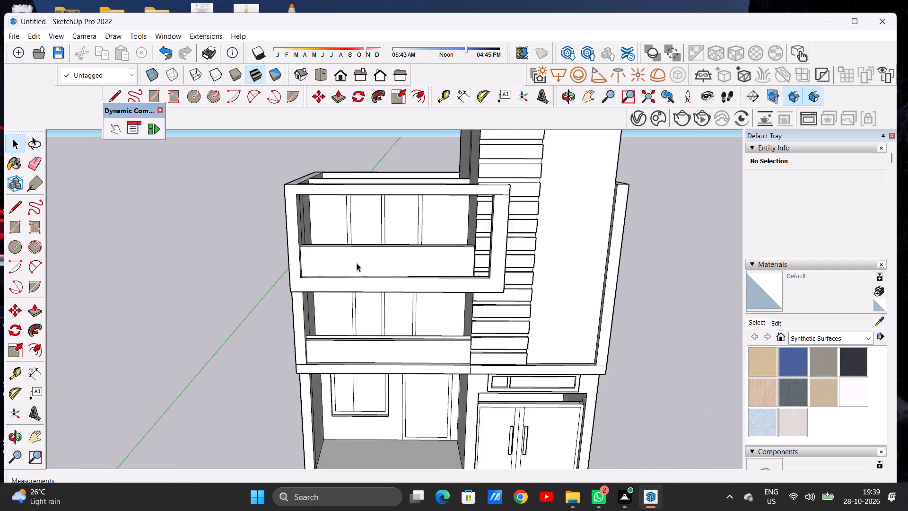
scroll(357, 263, "down", 5)
middle_click_drag(389, 264, 382, 242)
scroll(385, 268, "up", 5)
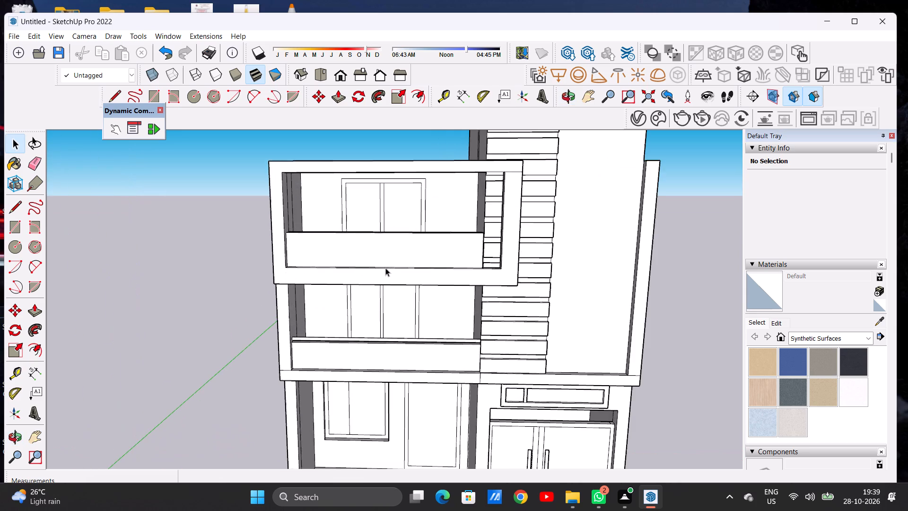
scroll(288, 268, "down", 6)
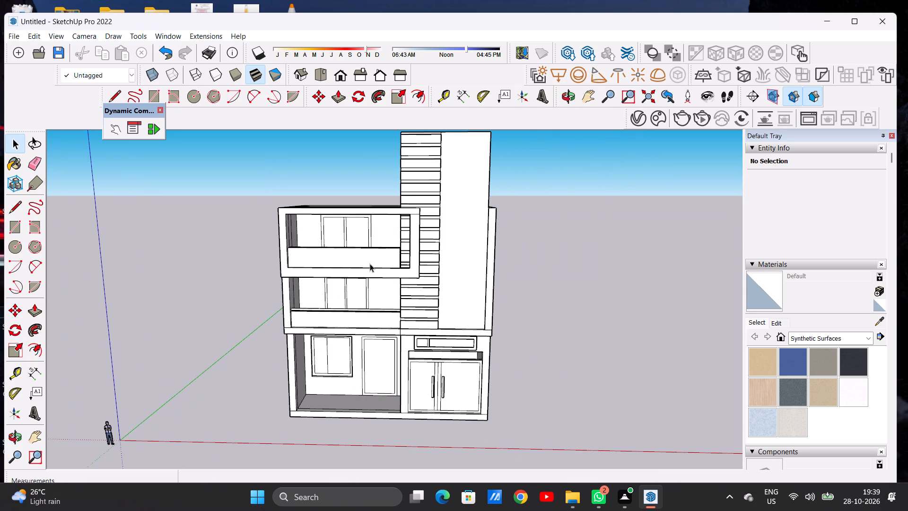
middle_click_drag(340, 262, 348, 324)
scroll(305, 276, "up", 7)
scroll(362, 261, "down", 4)
middle_click_drag(369, 259, 323, 209)
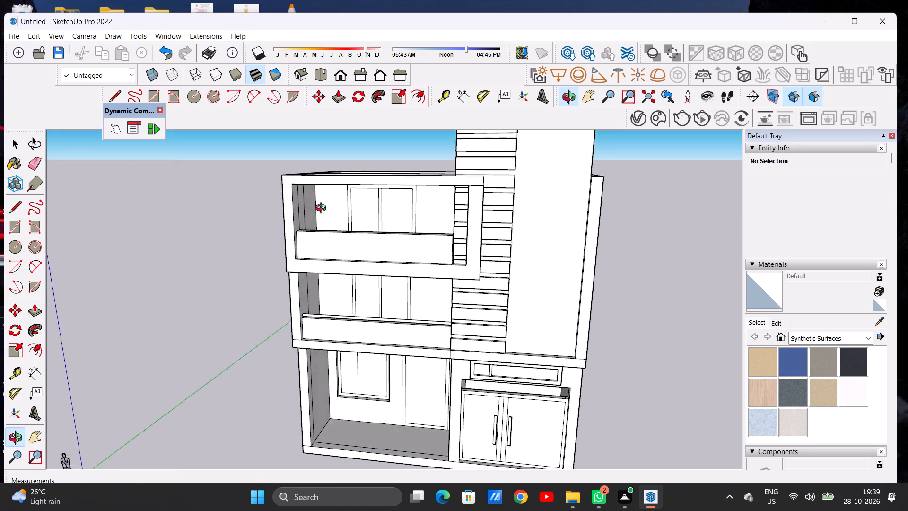
middle_click_drag(323, 209, 258, 212)
Thin the top balcony's parapet by pushing its inner face about 5 7/8" toward the front.
scroll(304, 216, "up", 7)
middle_click_drag(329, 229, 241, 273)
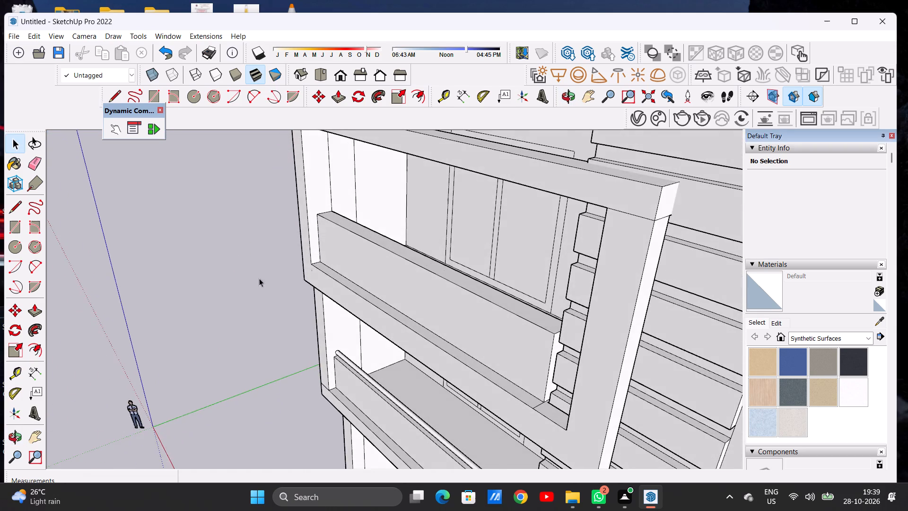
scroll(305, 285, "down", 5)
scroll(327, 240, "up", 17)
scroll(337, 253, "down", 6)
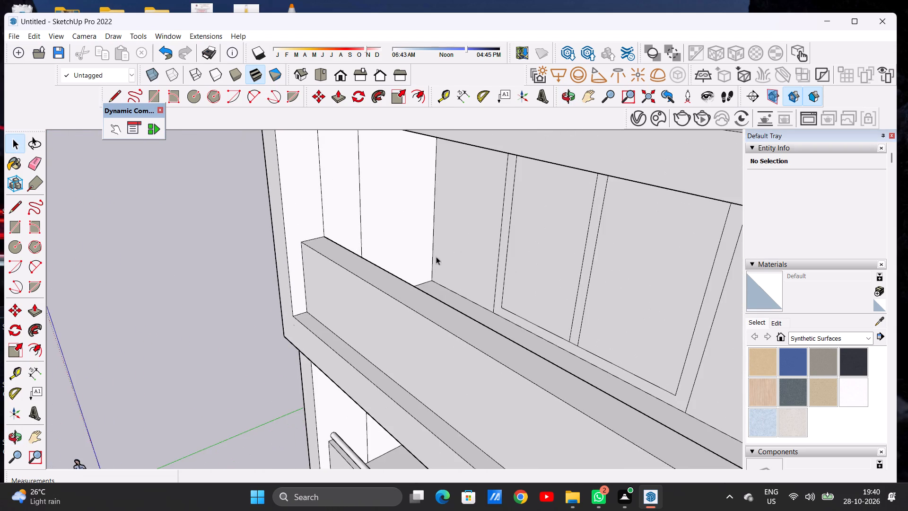
middle_click_drag(440, 260, 377, 262)
scroll(353, 272, "up", 6)
middle_click_drag(406, 272, 340, 267)
key("p")
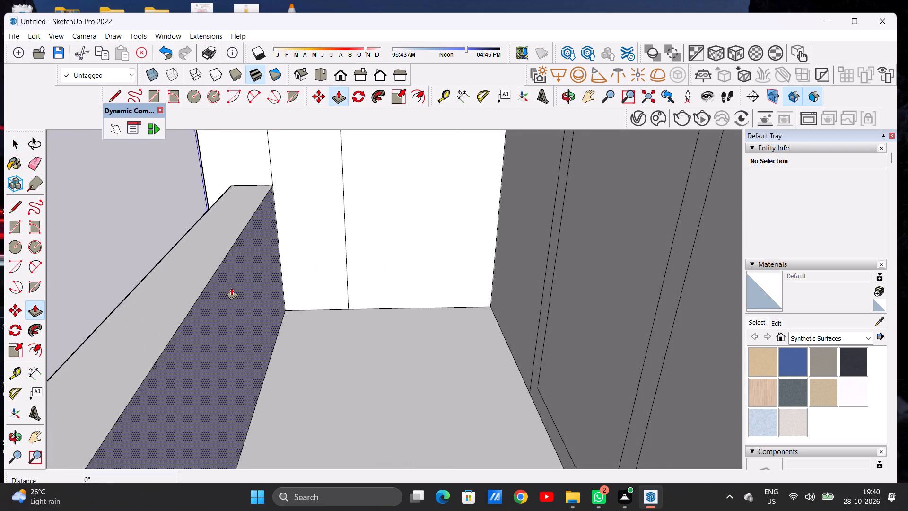
left_click(231, 288)
left_click(213, 271)
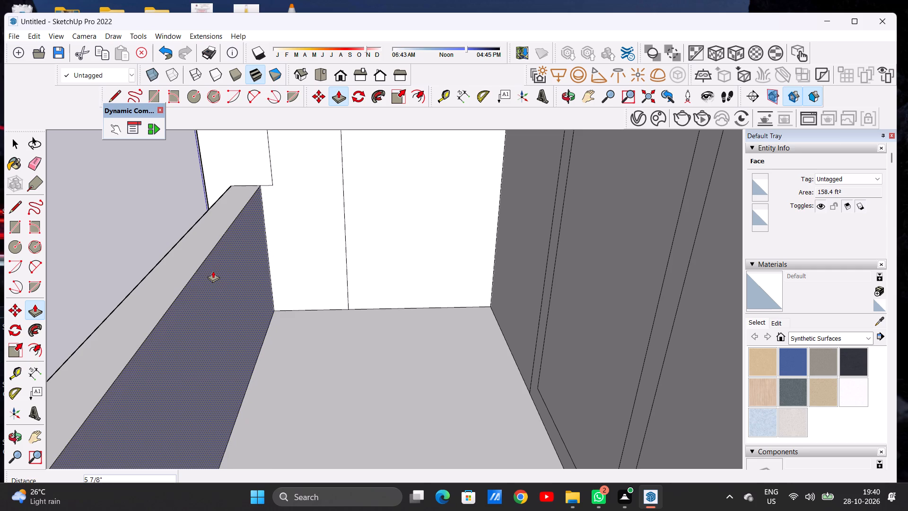
key("space")
Examine the thinned parapet from the front, from both sides, and at its free end beside the banded panel.
middle_click_drag(214, 263, 343, 243)
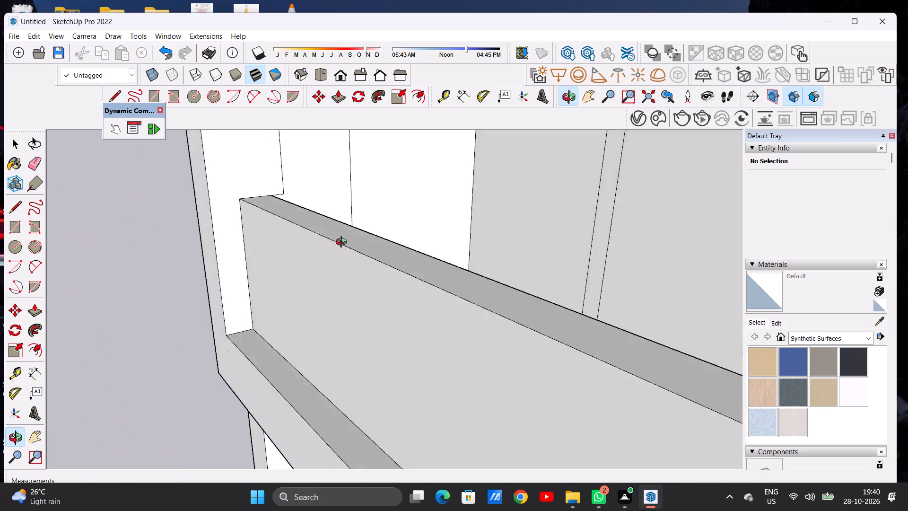
middle_click_drag(343, 243, 380, 233)
scroll(321, 248, "down", 4)
scroll(321, 248, "up", 1)
scroll(321, 248, "down", 6)
scroll(307, 253, "up", 1)
scroll(307, 253, "down", 9)
middle_click_drag(328, 274, 471, 248)
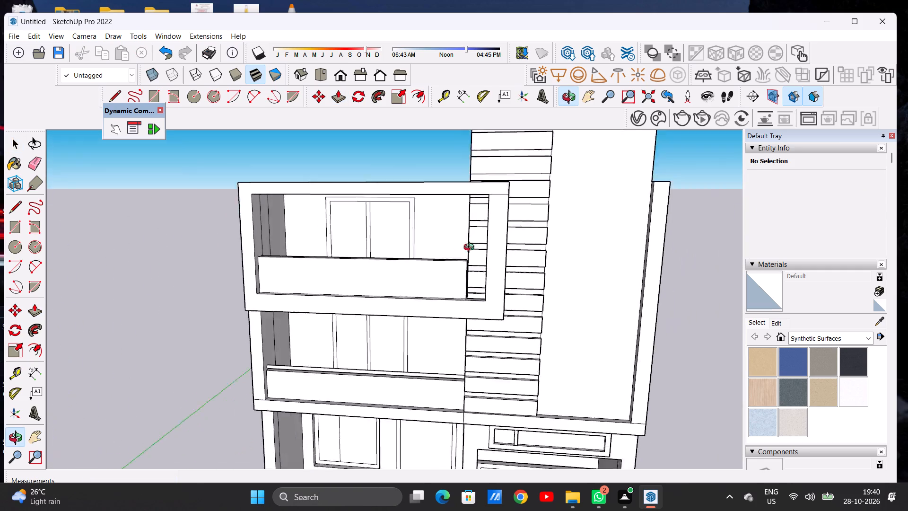
middle_click_drag(471, 248, 431, 266)
scroll(448, 262, "up", 6)
middle_click_drag(455, 266, 362, 284)
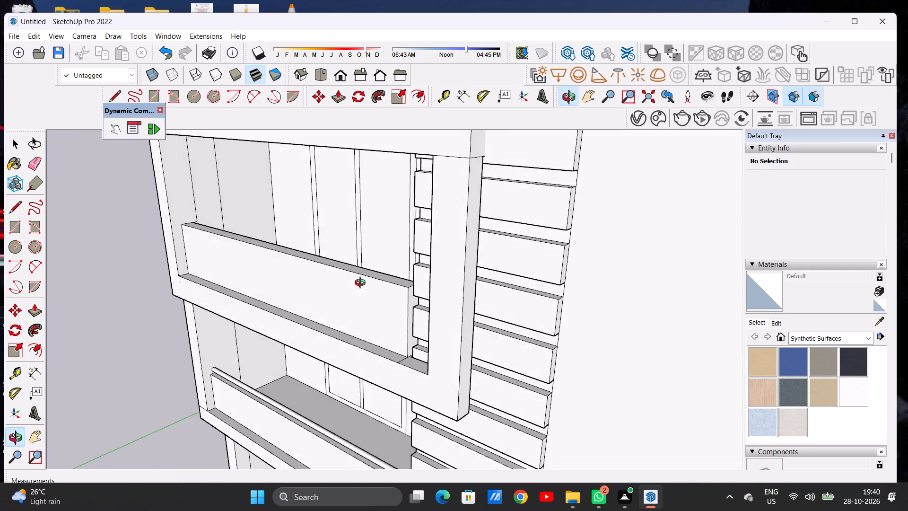
middle_click_drag(362, 284, 576, 261)
scroll(526, 265, "up", 6)
middle_click_drag(499, 239, 499, 281)
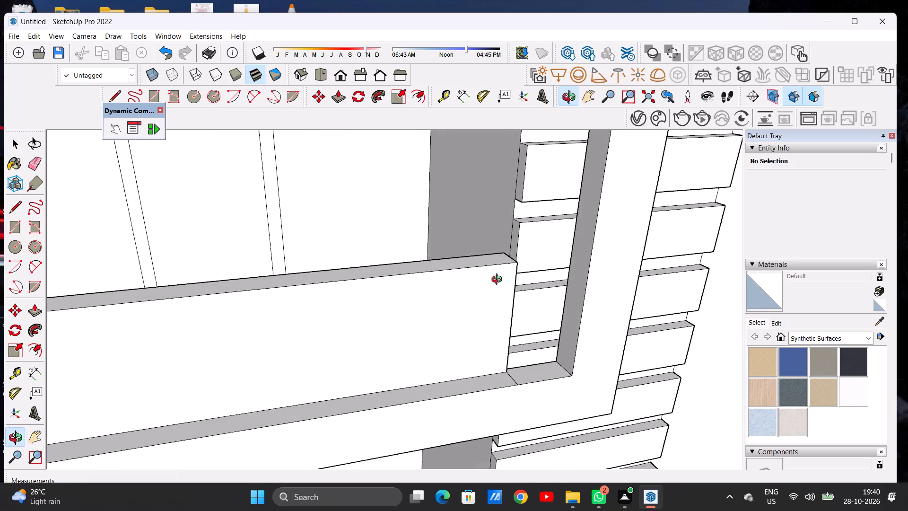
middle_click_drag(499, 281, 495, 268)
scroll(495, 267, "down", 8)
middle_click_drag(434, 256, 214, 267)
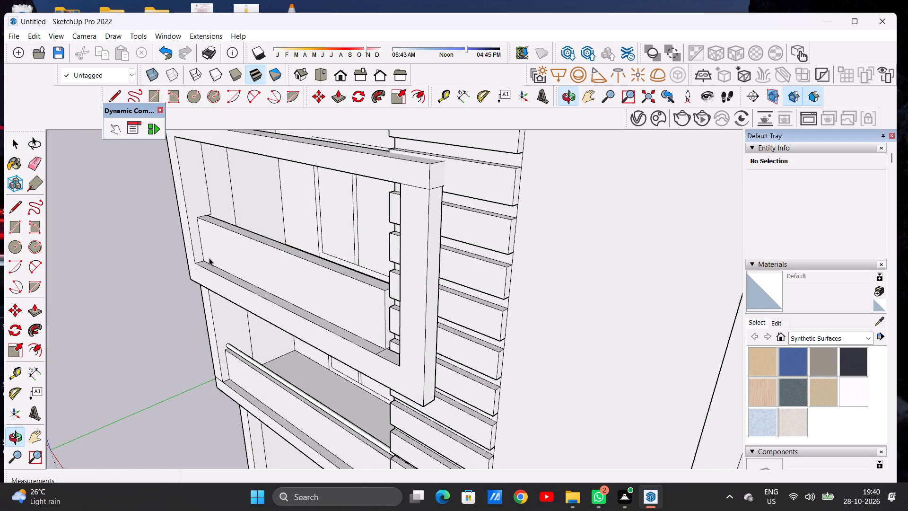
Erase the leftover edges on the outer side wall where the parapet's inner top corner meets it.
scroll(211, 216, "up", 7)
middle_click_drag(215, 206, 148, 217)
scroll(197, 205, "up", 3)
scroll(197, 205, "down", 1)
scroll(197, 205, "up", 1)
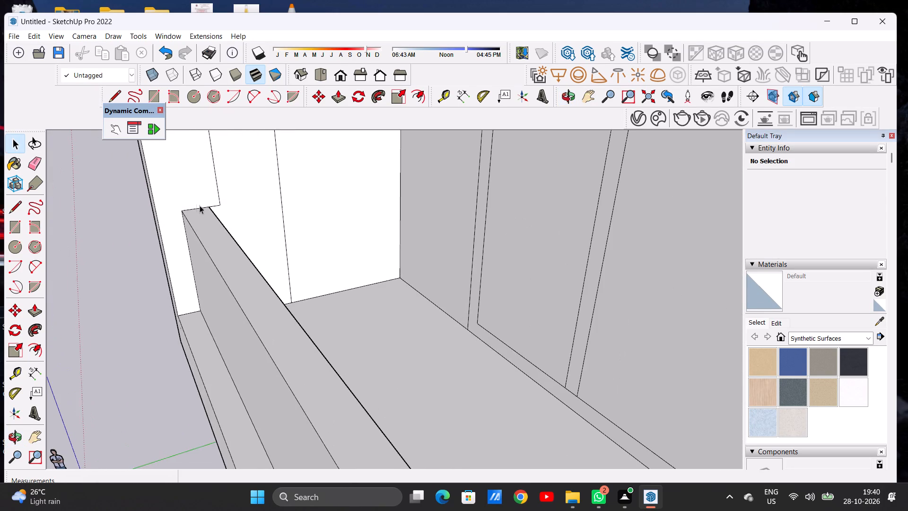
middle_click_drag(243, 212, 231, 173)
scroll(236, 183, "up", 10)
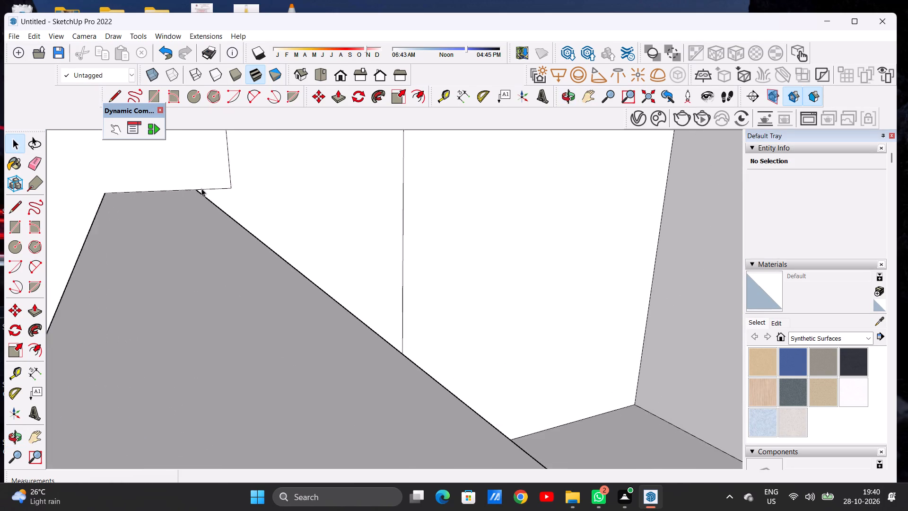
scroll(201, 188, "up", 8)
key("e")
left_click_drag(223, 181, 225, 196)
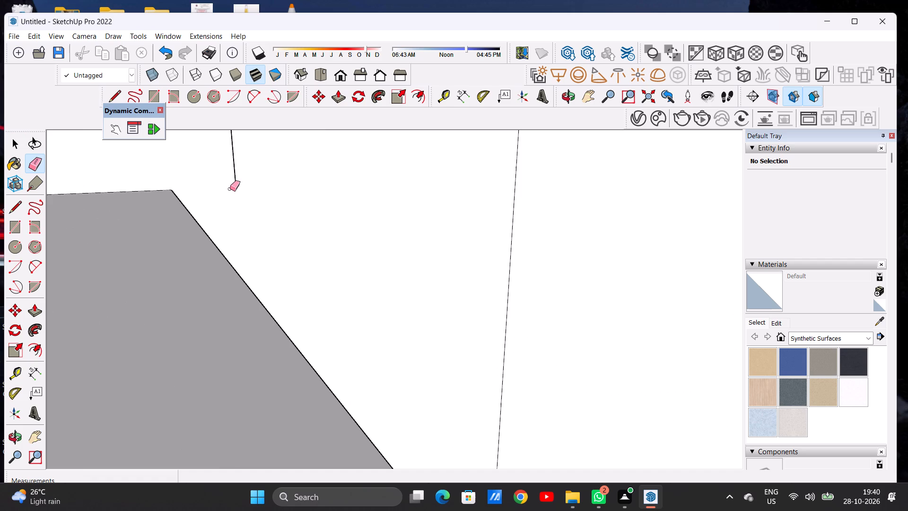
left_click_drag(230, 181, 236, 183)
key("space")
Examine the top balcony parapet and the building's side from further away.
scroll(278, 202, "down", 14)
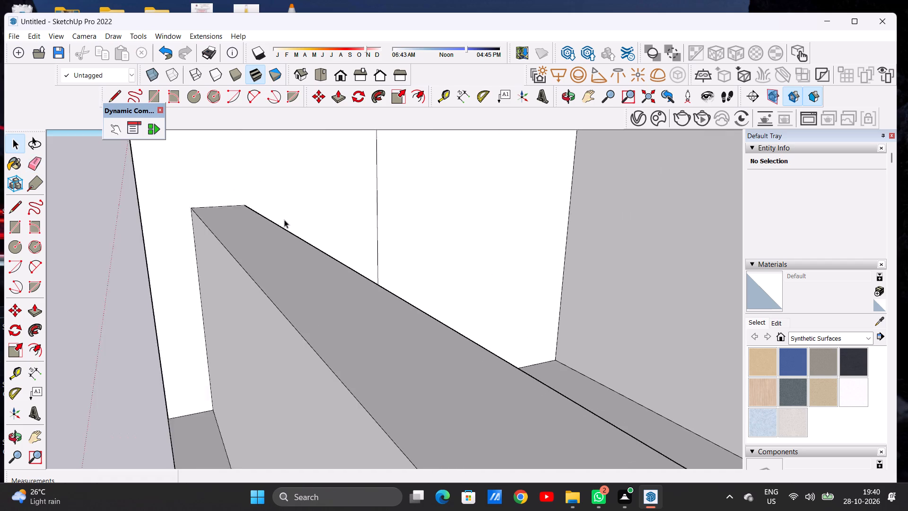
scroll(284, 220, "down", 3)
scroll(283, 220, "up", 1)
scroll(283, 220, "down", 5)
scroll(283, 219, "up", 1)
scroll(283, 216, "down", 14)
middle_click_drag(269, 218, 381, 191)
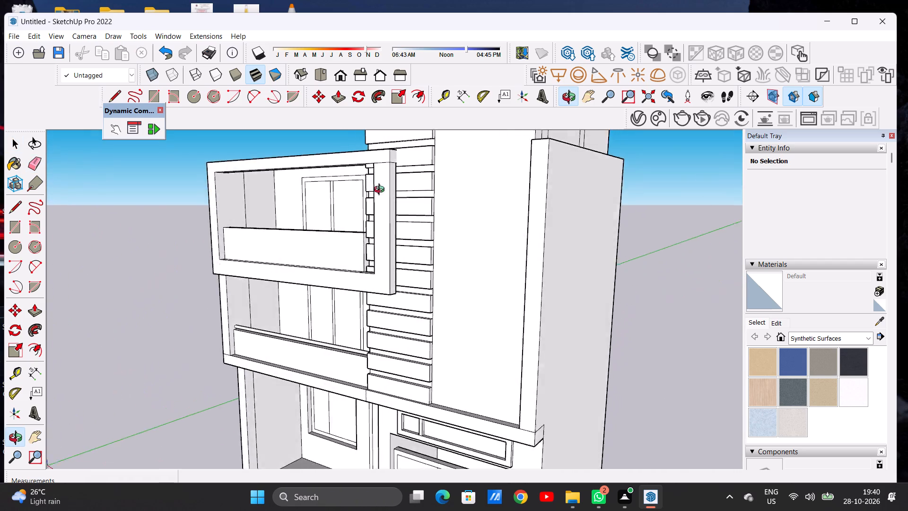
middle_click_drag(381, 191, 445, 177)
scroll(328, 194, "down", 3)
middle_click_drag(317, 197, 117, 231)
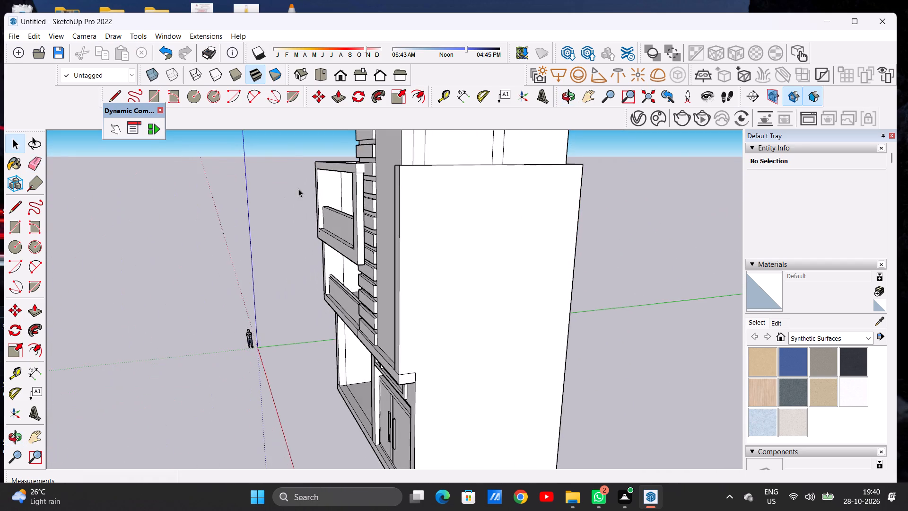
Draw a handrail profile circle, about 38 in² in area, on the outer side wall just above the top parapet's end.
scroll(307, 184, "up", 5)
scroll(314, 184, "down", 1)
scroll(314, 184, "up", 14)
middle_click_drag(340, 246, 320, 240)
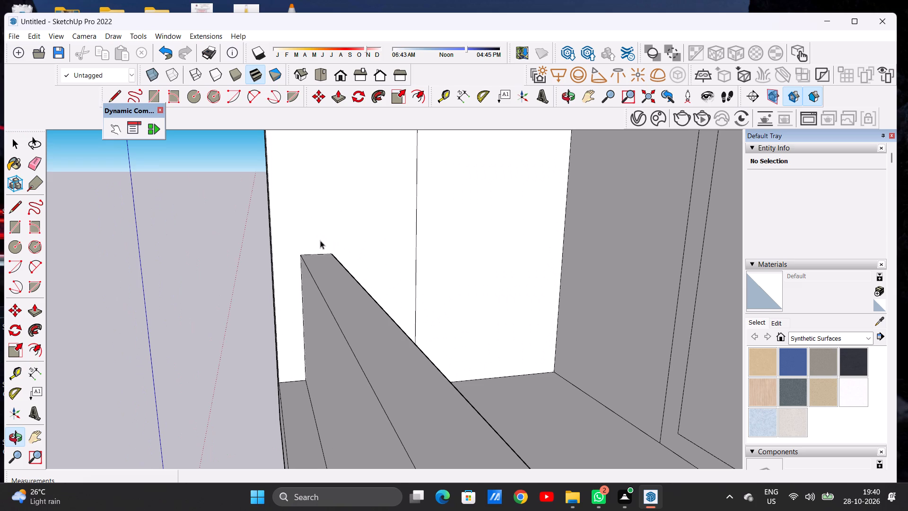
key("e")
type("XC")
scroll(326, 251, "up", 5)
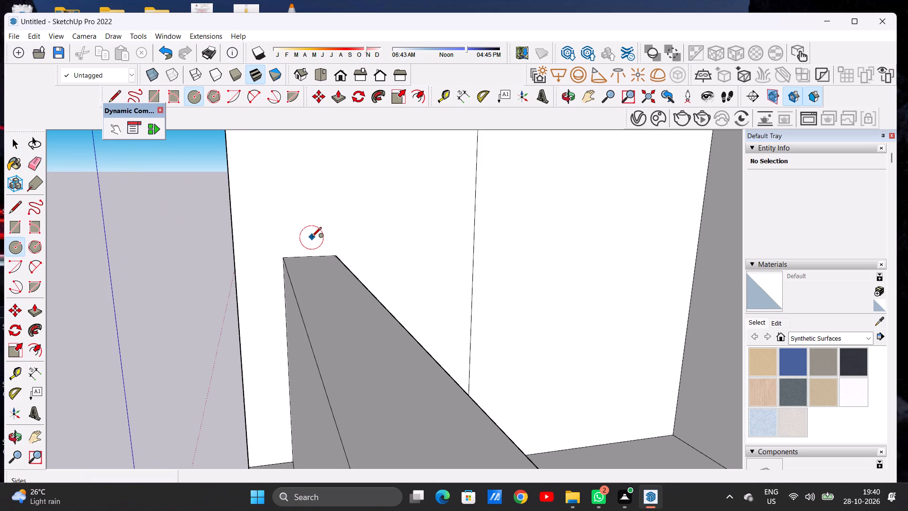
key("space")
type("C")
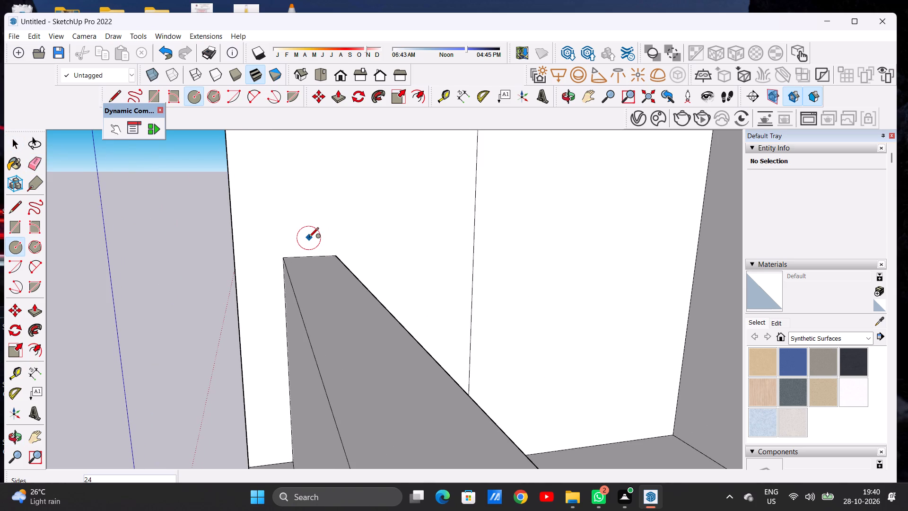
left_click(313, 237)
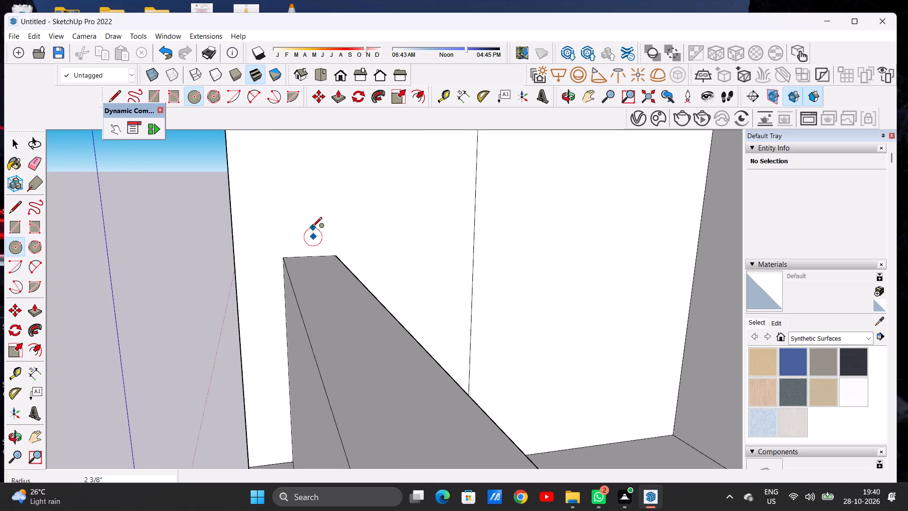
left_click(311, 224)
key("space")
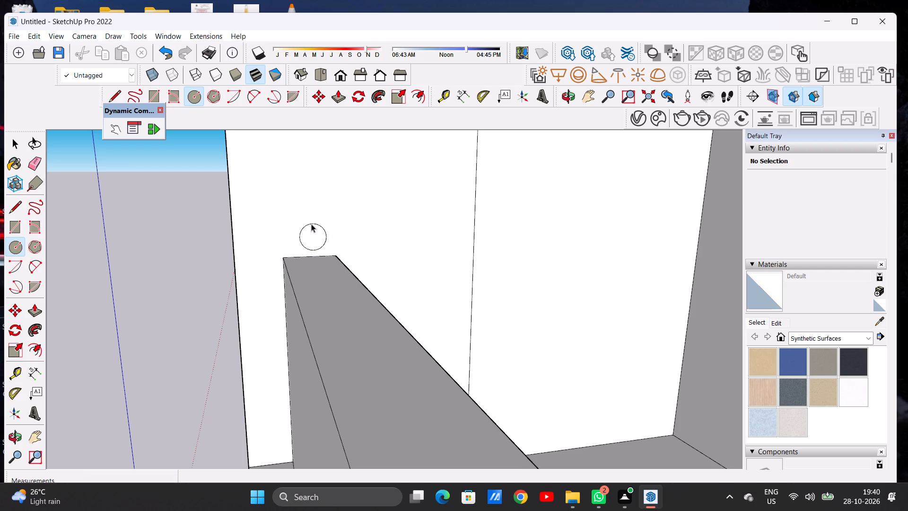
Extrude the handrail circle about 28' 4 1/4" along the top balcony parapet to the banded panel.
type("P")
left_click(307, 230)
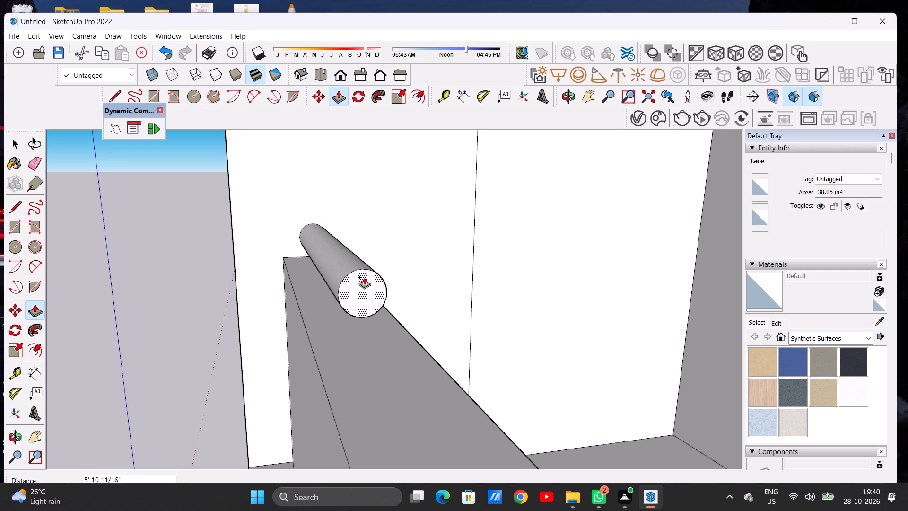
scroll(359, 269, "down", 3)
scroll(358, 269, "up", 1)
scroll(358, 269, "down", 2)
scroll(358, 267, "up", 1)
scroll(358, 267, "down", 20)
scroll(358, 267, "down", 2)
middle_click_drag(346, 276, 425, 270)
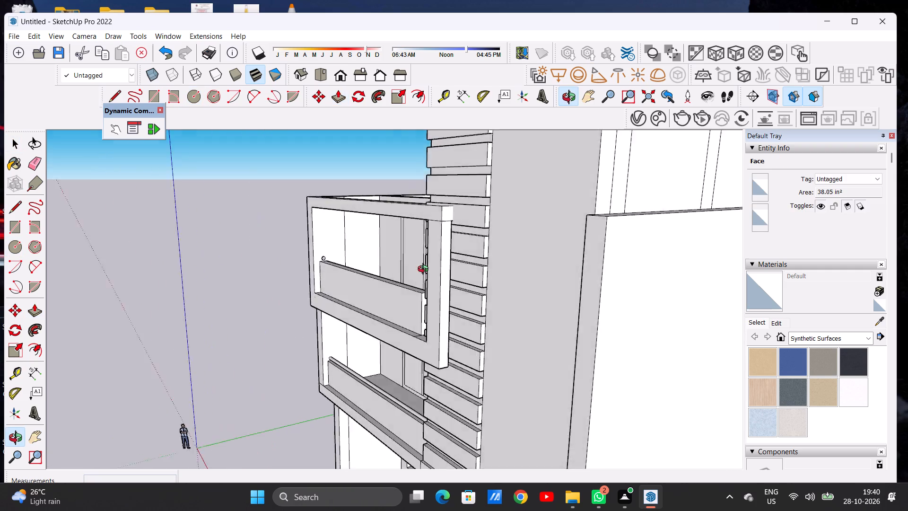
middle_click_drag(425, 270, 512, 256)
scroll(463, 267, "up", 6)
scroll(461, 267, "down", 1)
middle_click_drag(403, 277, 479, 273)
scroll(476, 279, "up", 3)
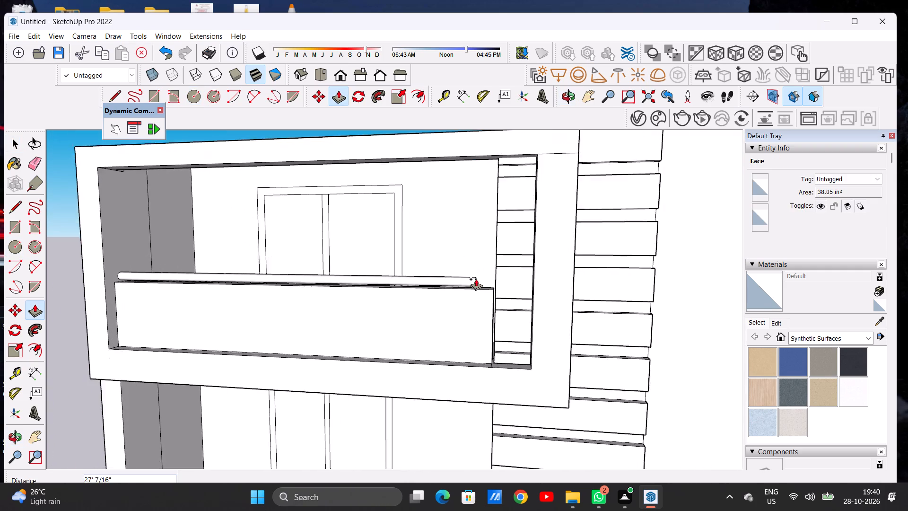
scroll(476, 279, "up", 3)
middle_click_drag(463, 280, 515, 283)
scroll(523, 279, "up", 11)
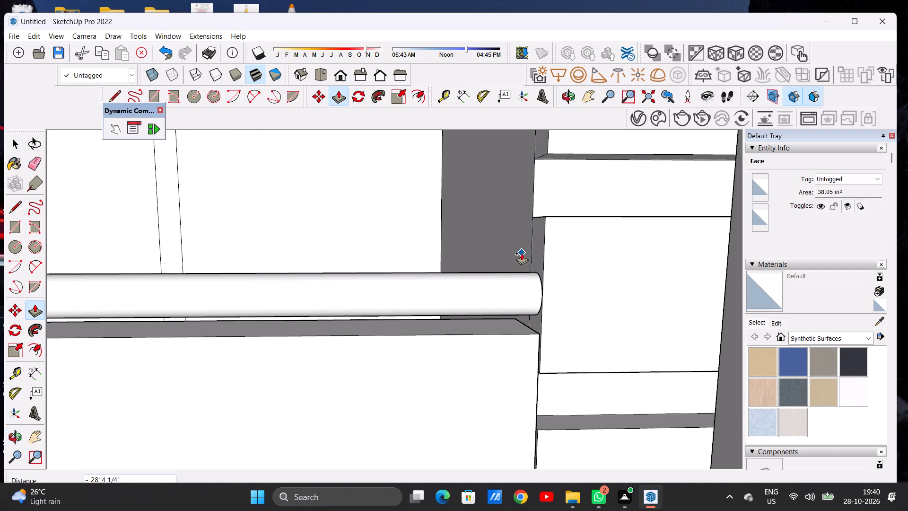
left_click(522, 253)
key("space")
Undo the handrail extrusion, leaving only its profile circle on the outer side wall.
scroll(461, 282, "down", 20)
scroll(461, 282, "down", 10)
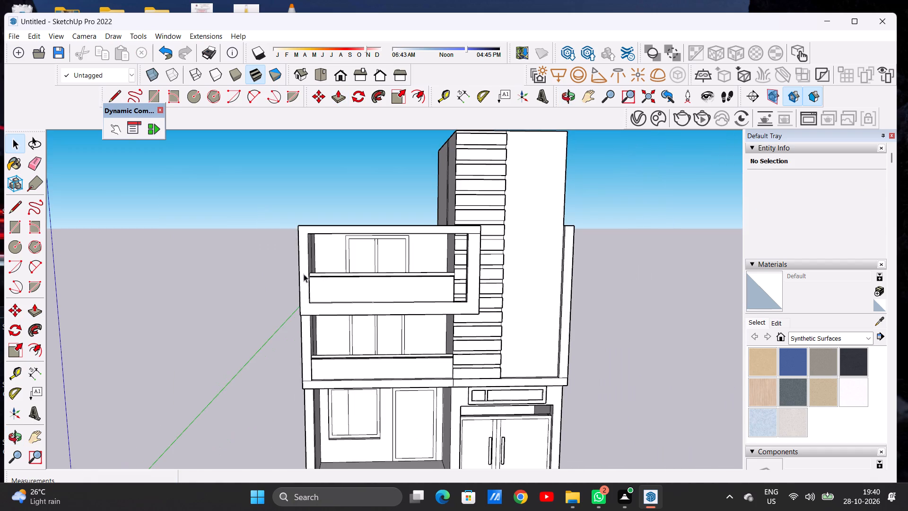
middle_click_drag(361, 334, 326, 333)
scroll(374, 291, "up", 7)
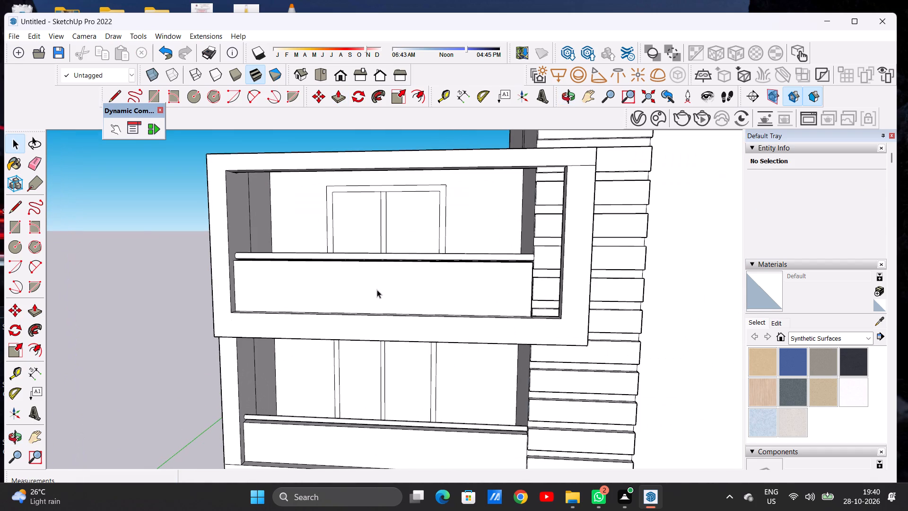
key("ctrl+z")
Lower the top face of the top balcony parapet by about 5 1/16" with Push/Pull.
middle_click_drag(375, 282, 398, 336)
key("p")
scroll(516, 269, "up", 9)
left_click(546, 286)
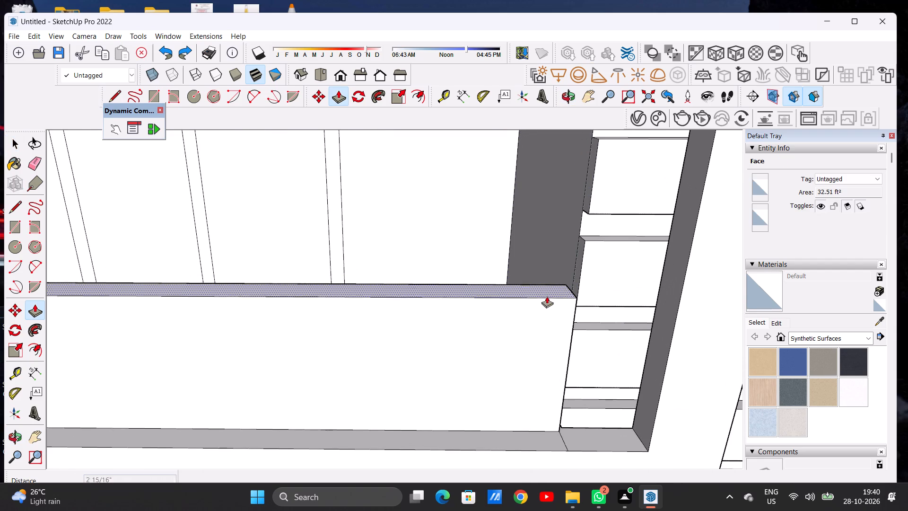
left_click(557, 300)
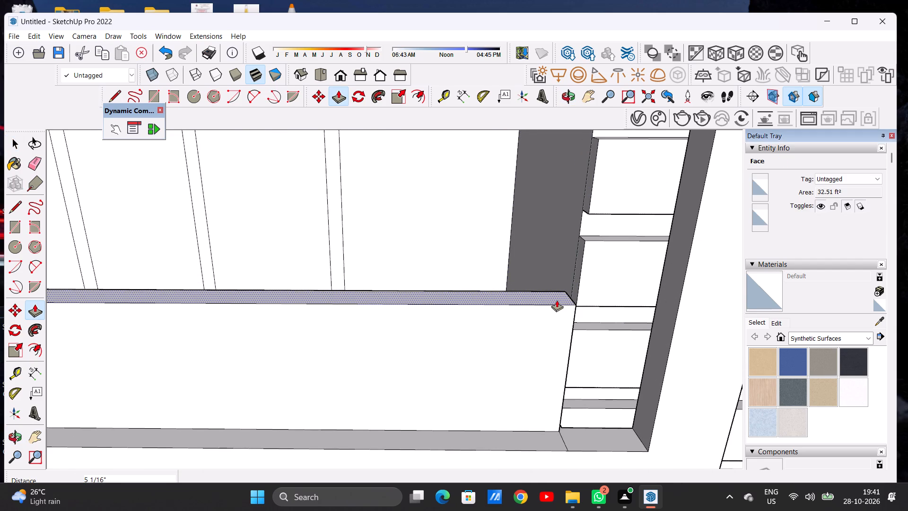
key("space")
Delete the handrail profile circle from the outer side wall above the parapet's end.
scroll(392, 308, "down", 18)
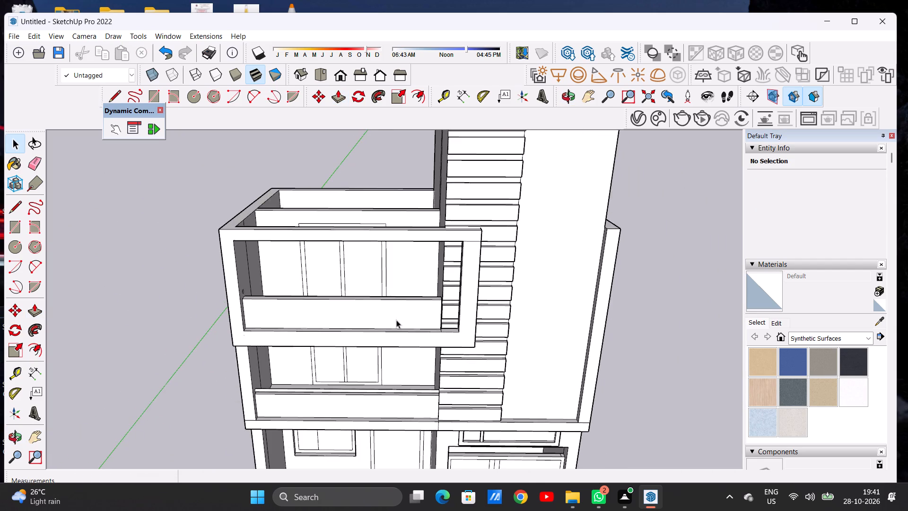
middle_click_drag(396, 320, 227, 280)
scroll(298, 267, "up", 15)
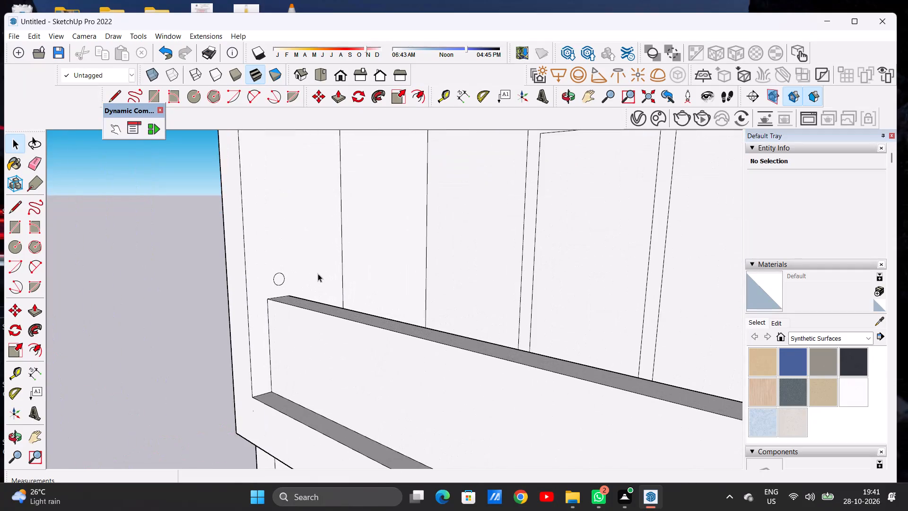
middle_click_drag(308, 295, 255, 291)
scroll(291, 276, "up", 5)
scroll(277, 277, "down", 2)
scroll(274, 277, "up", 8)
double_click(266, 275)
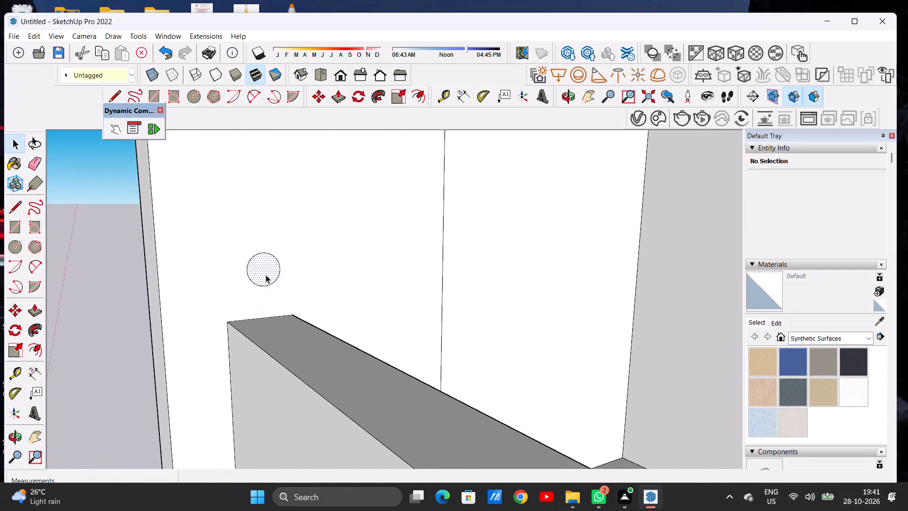
key("Delete")
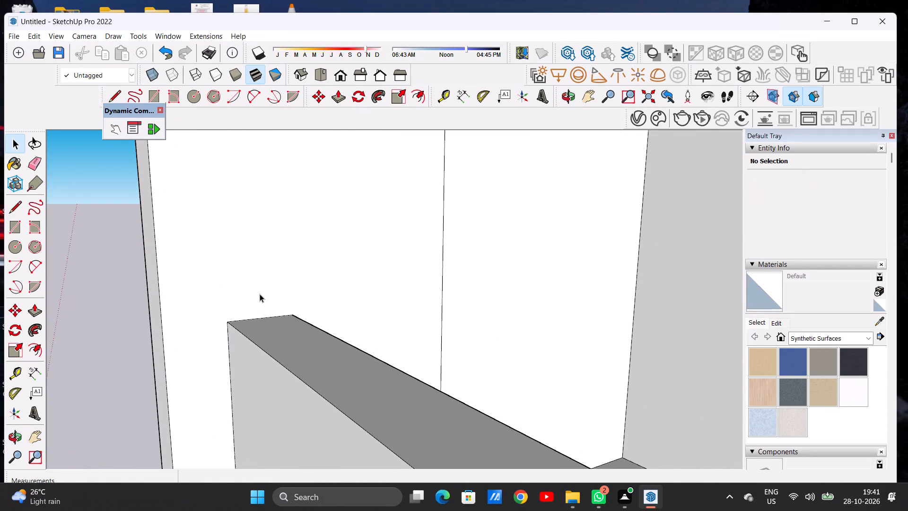
Draw a smaller handrail profile circle, radius about 2 1/4", on the outer side wall just above the lowered parapet's end.
key("c")
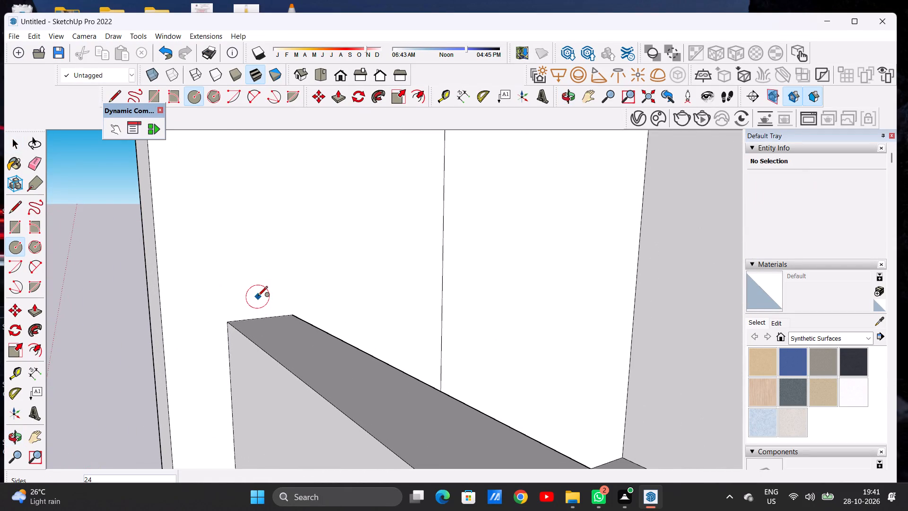
left_click(258, 297)
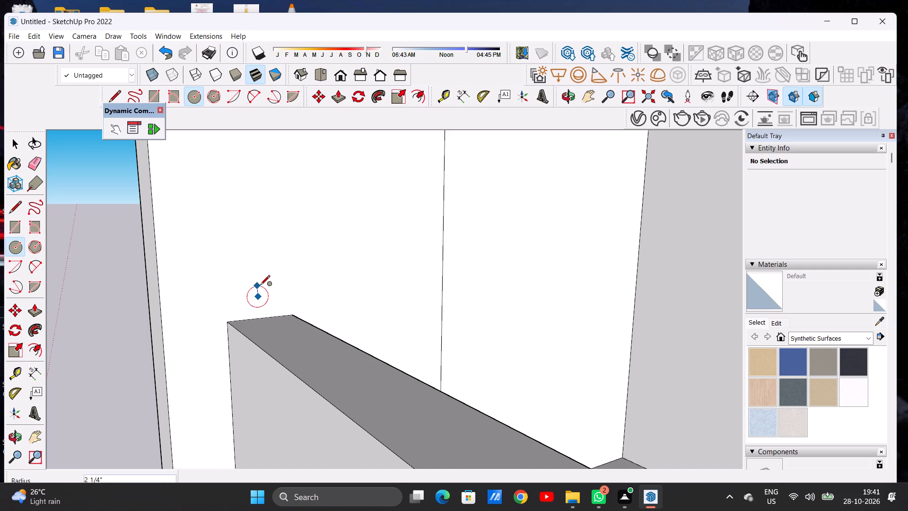
left_click(260, 286)
key("space")
Extrude the small circle about 28' 4 1/4" into a round handrail running along the parapet to the banded panel.
type("P")
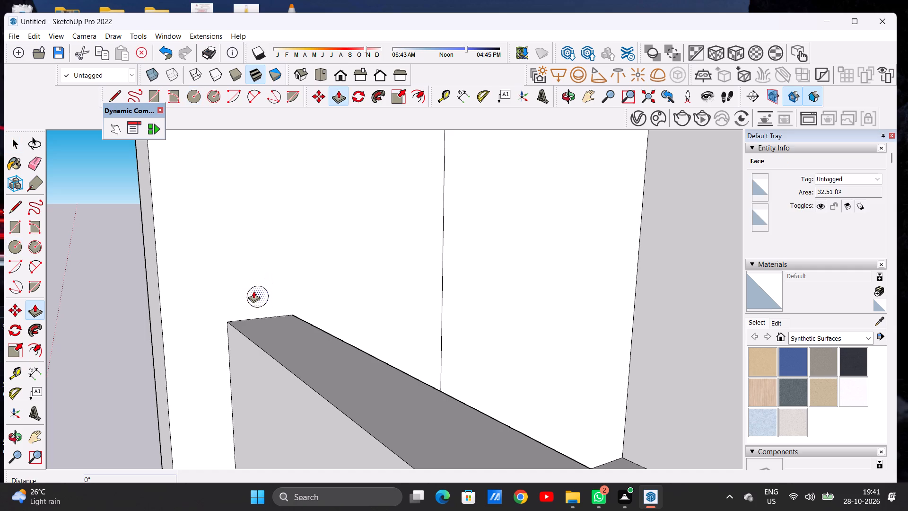
left_click(253, 291)
scroll(323, 315, "down", 13)
scroll(324, 294, "up", 1)
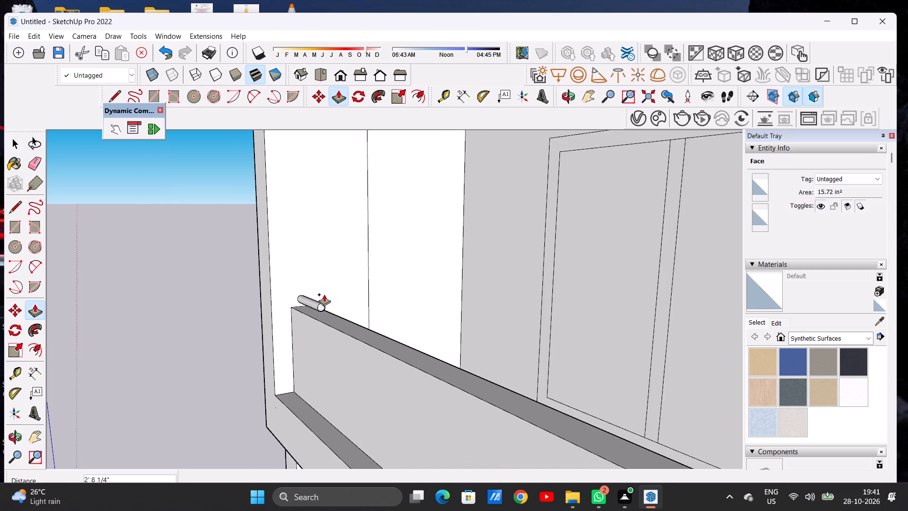
scroll(324, 294, "down", 6)
middle_click_drag(384, 320, 621, 282)
scroll(382, 299, "down", 6)
scroll(522, 300, "up", 5)
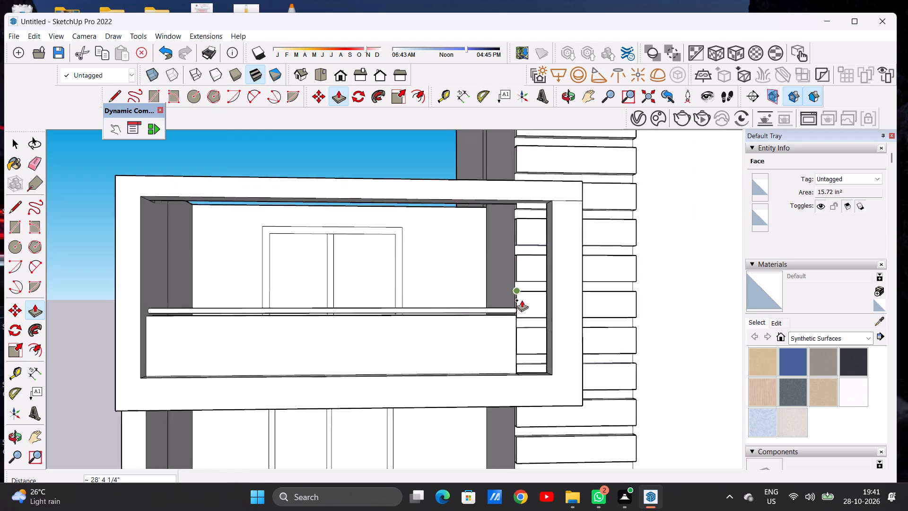
scroll(522, 300, "up", 9)
middle_click_drag(507, 308, 527, 321)
scroll(537, 315, "up", 13)
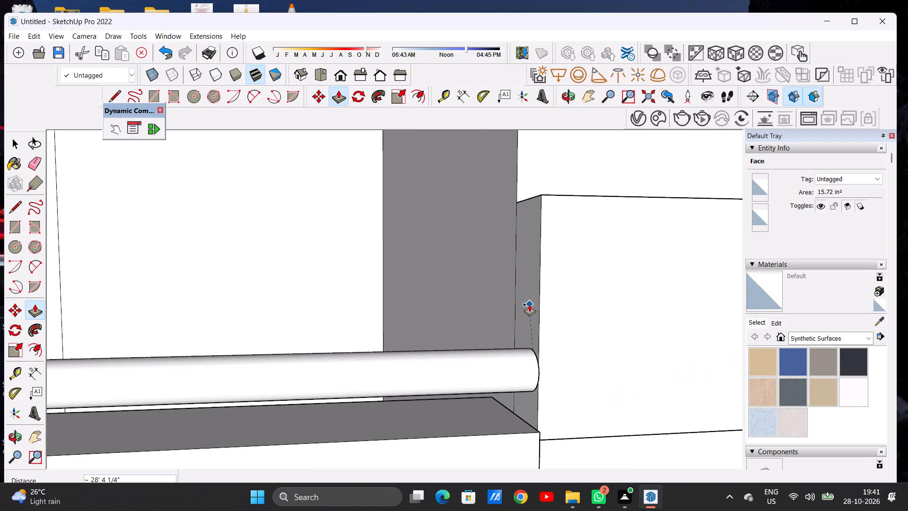
left_click(529, 304)
key("space")
Examine the top balcony's handrail and the whole building from the front and from above.
scroll(482, 337, "down", 16)
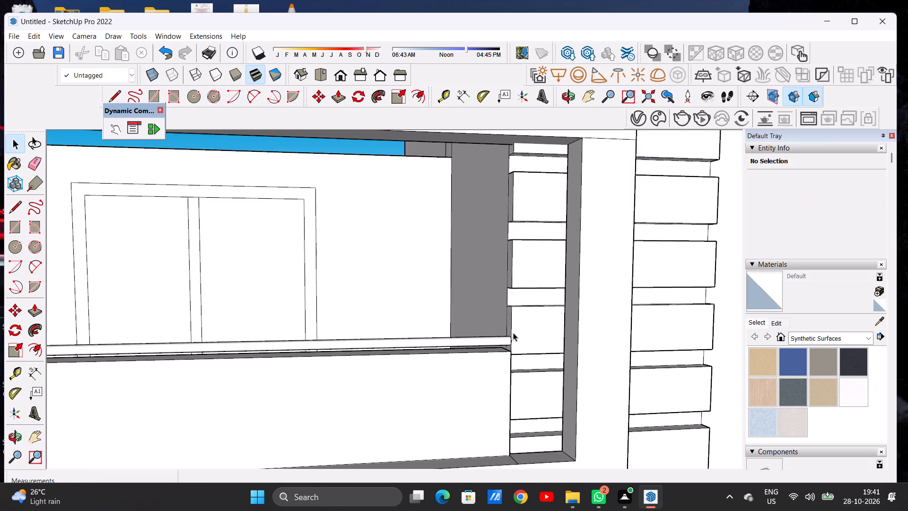
scroll(513, 333, "down", 5)
scroll(544, 326, "up", 1)
scroll(544, 326, "down", 11)
middle_click_drag(458, 348, 420, 323)
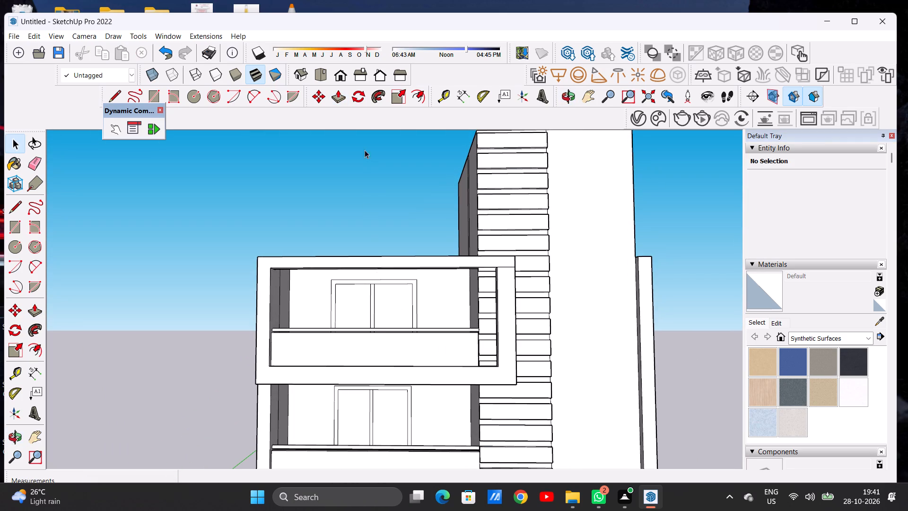
left_click(343, 71)
scroll(335, 218, "down", 11)
scroll(358, 316, "down", 4)
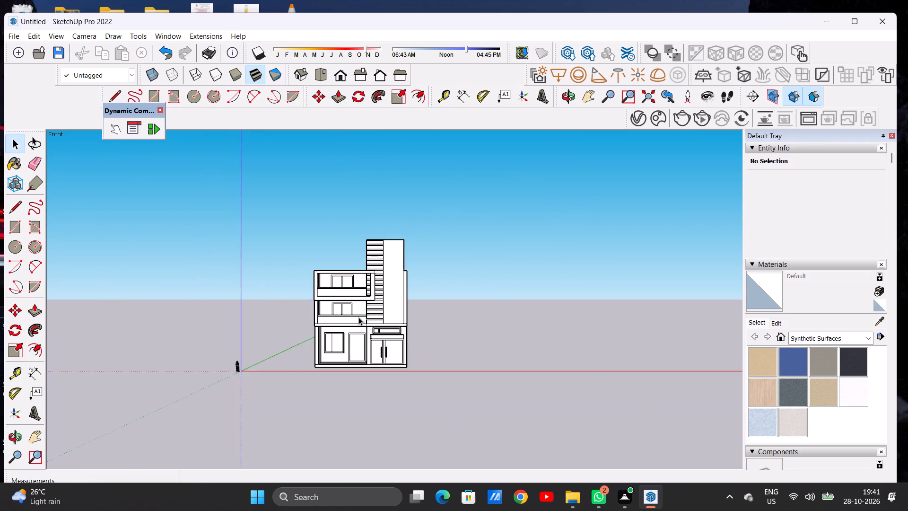
scroll(382, 279, "up", 8)
middle_click_drag(368, 260, 370, 286)
scroll(368, 285, "up", 6)
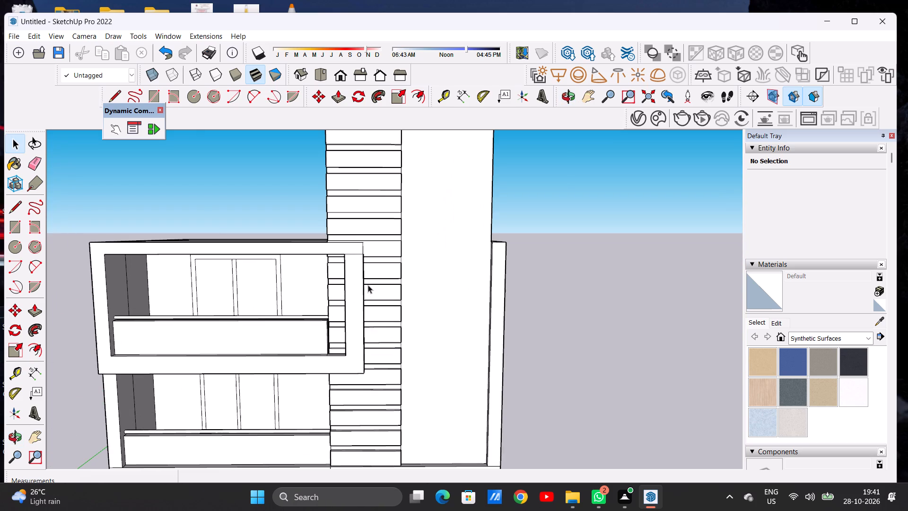
scroll(259, 268, "down", 8)
middle_click_drag(283, 237, 280, 271)
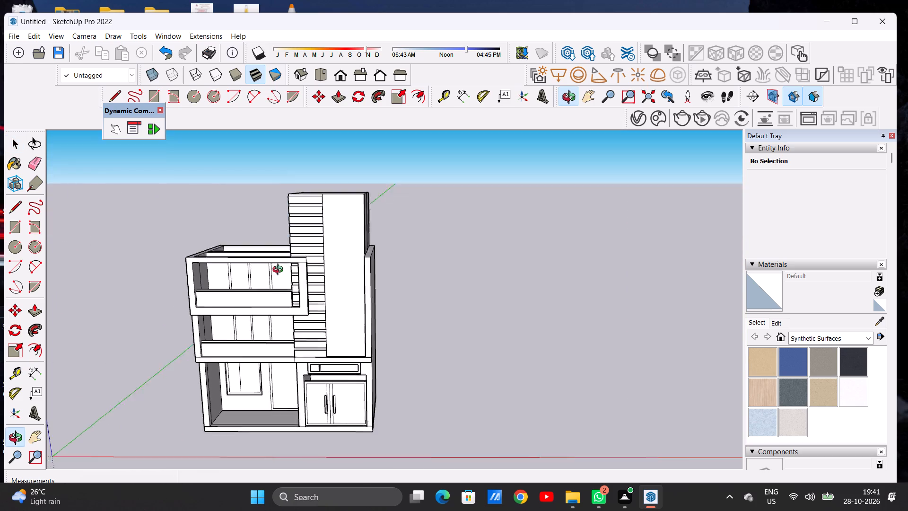
middle_click_drag(280, 271, 276, 358)
scroll(267, 237, "down", 7)
scroll(279, 267, "up", 14)
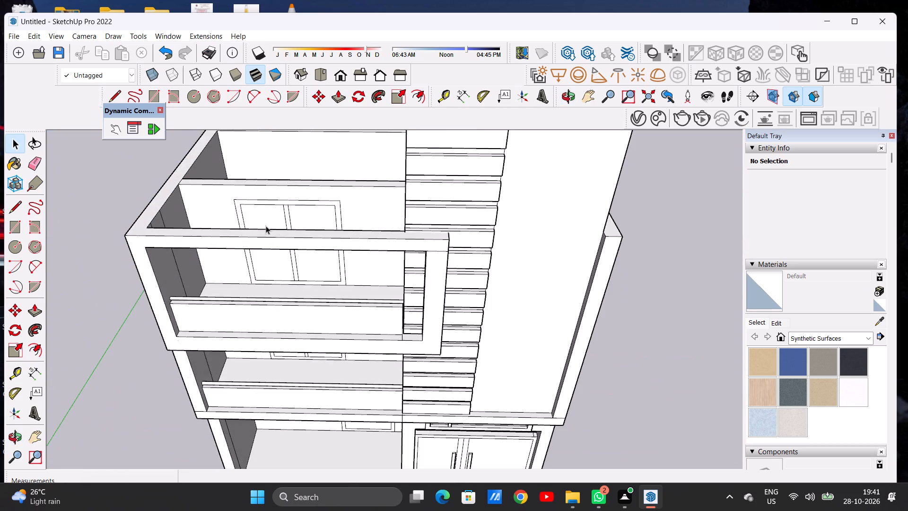
Move the floor face of the open room behind the top balcony up 15' 6" to the tops of its walls.
middle_click_drag(229, 230, 519, 211)
scroll(454, 199, "down", 5)
middle_click_drag(359, 207, 393, 289)
scroll(326, 307, "up", 5)
double_click(342, 301)
scroll(345, 243, "down", 6)
middle_click_drag(347, 234, 353, 272)
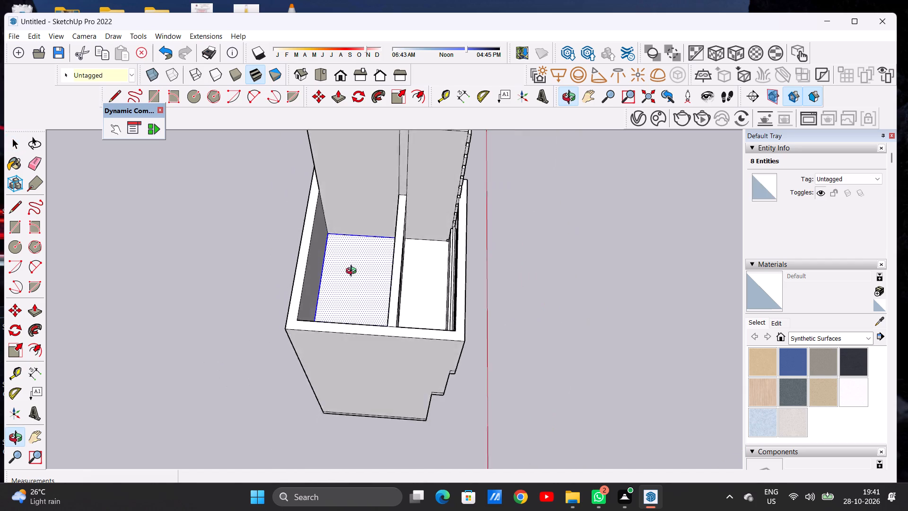
middle_click_drag(353, 272, 360, 306)
scroll(372, 226, "up", 5)
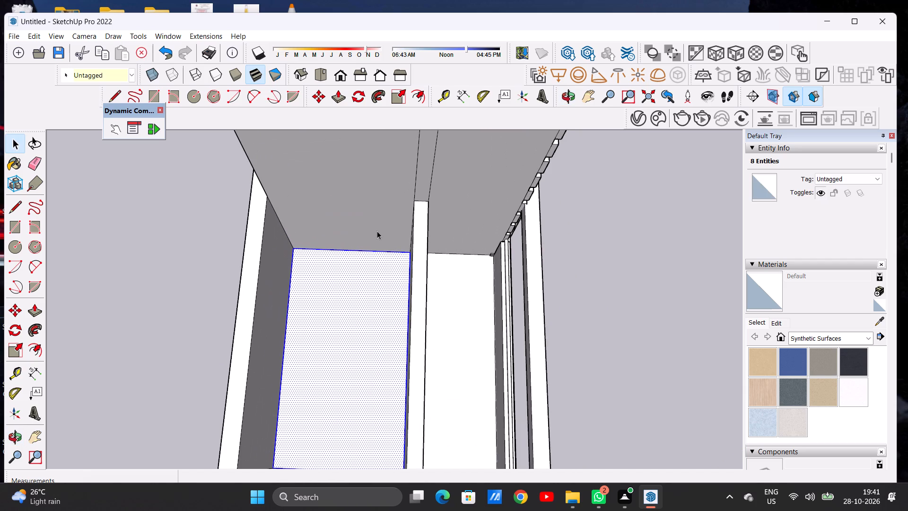
key("m")
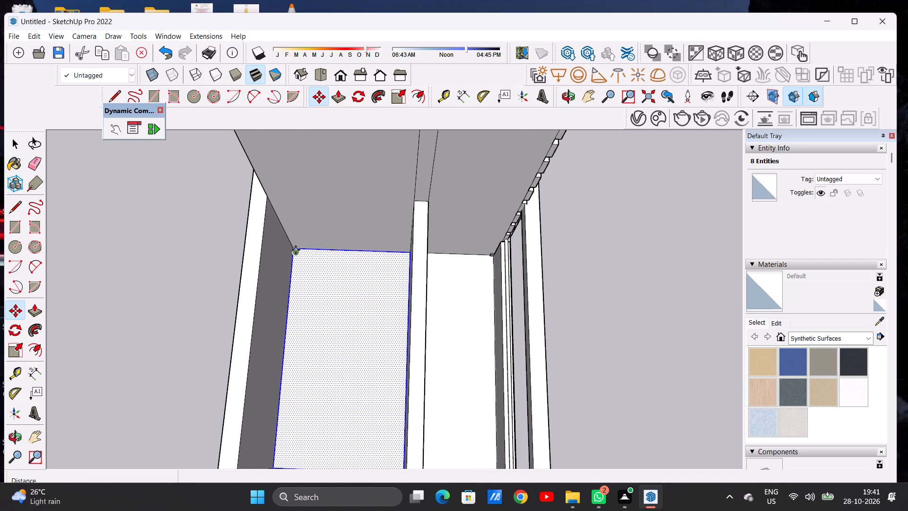
left_click(296, 250)
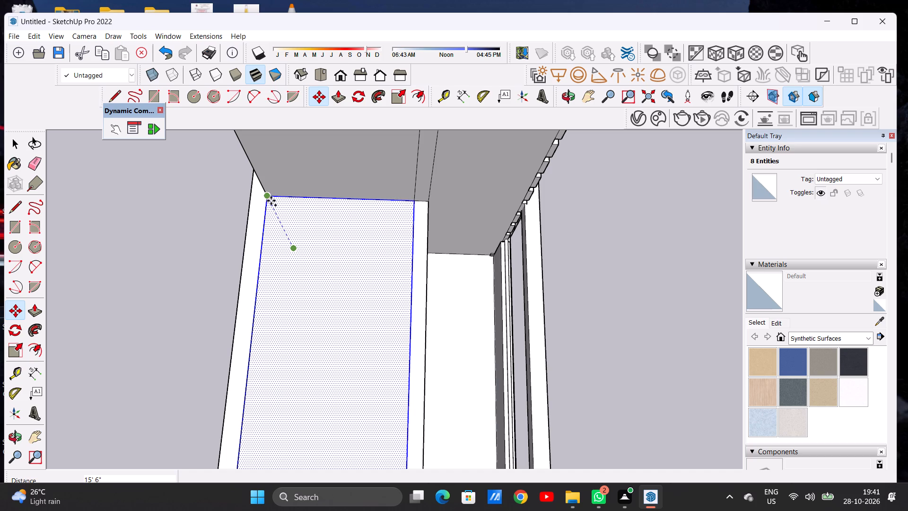
left_click(271, 201)
key("space")
left_click(189, 278)
Examine the roof surface behind the top balcony and the building's front from several distances and heights.
scroll(365, 254, "down", 11)
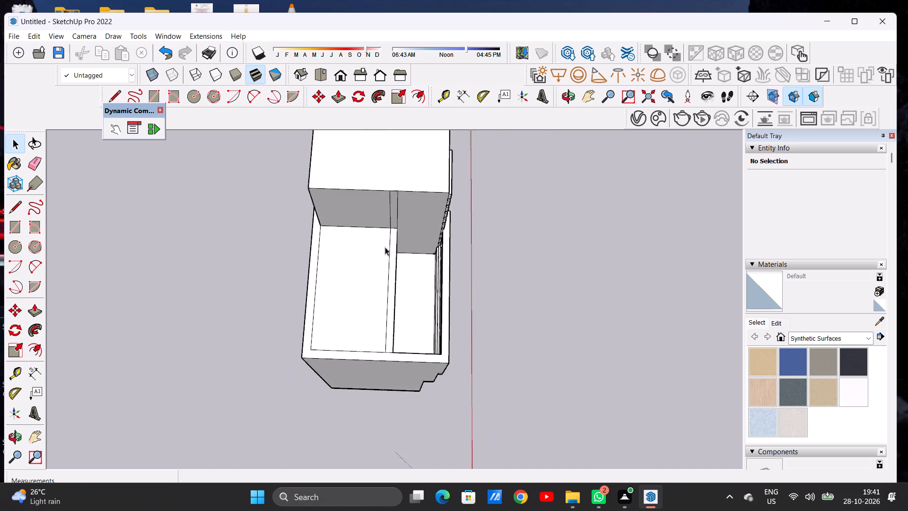
scroll(385, 247, "down", 2)
middle_click_drag(450, 272, 249, 150)
middle_click_drag(428, 224, 350, 161)
scroll(456, 201, "up", 2)
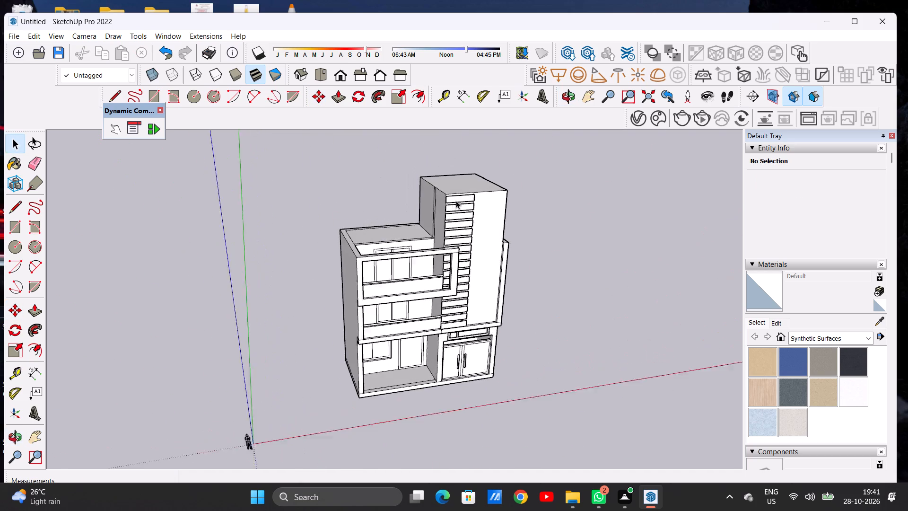
scroll(456, 201, "up", 5)
middle_click_drag(445, 273, 391, 251)
scroll(460, 244, "down", 1)
scroll(461, 244, "up", 1)
scroll(461, 244, "down", 6)
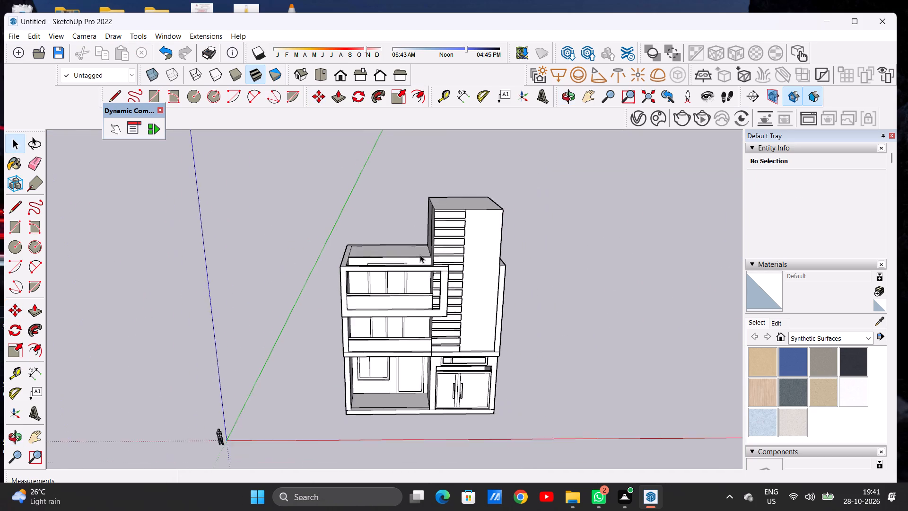
scroll(420, 255, "up", 3)
scroll(420, 255, "down", 1)
scroll(420, 255, "up", 9)
scroll(355, 249, "down", 2)
scroll(355, 249, "up", 1)
scroll(355, 249, "down", 3)
middle_click_drag(354, 232, 362, 245)
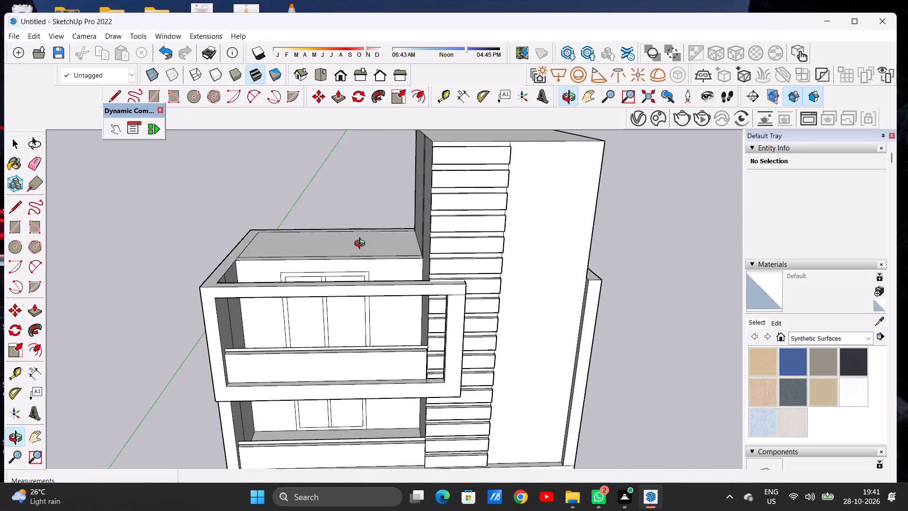
middle_click_drag(362, 245, 364, 266)
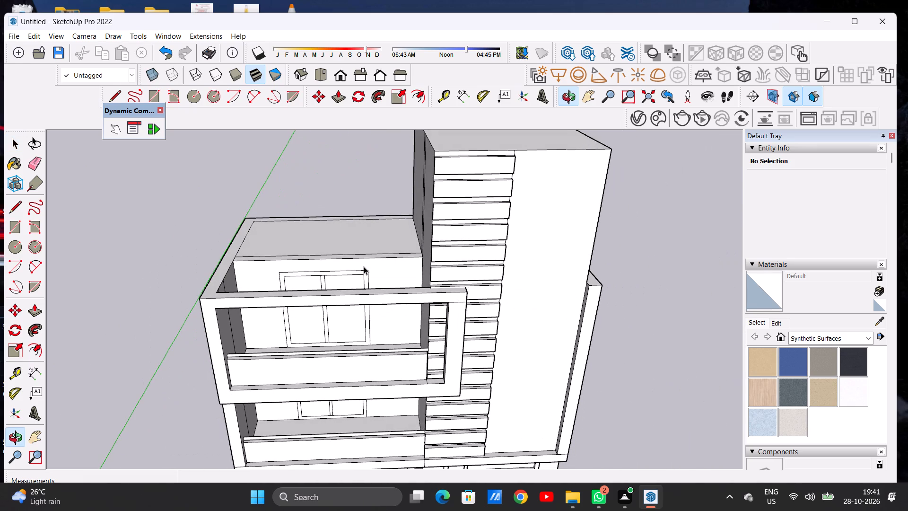
scroll(364, 266, "down", 3)
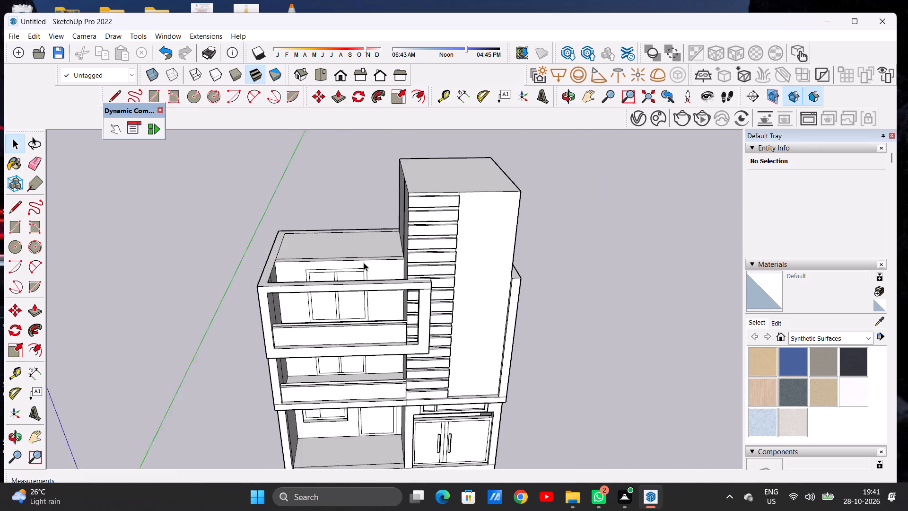
scroll(364, 263, "down", 2)
middle_click_drag(367, 274, 359, 243)
scroll(360, 251, "up", 8)
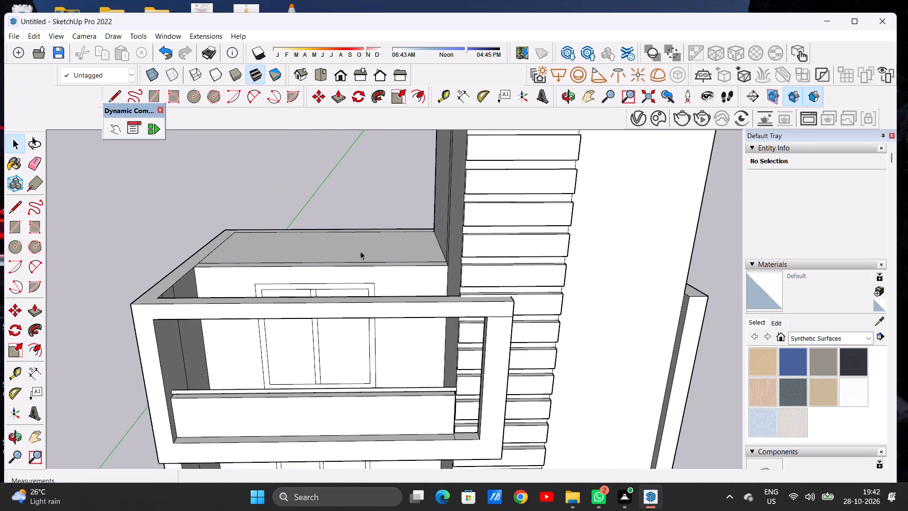
Extrude the roof face behind the top balcony up about 1' 13/16" into a slab.
key("p")
scroll(420, 255, "up", 6)
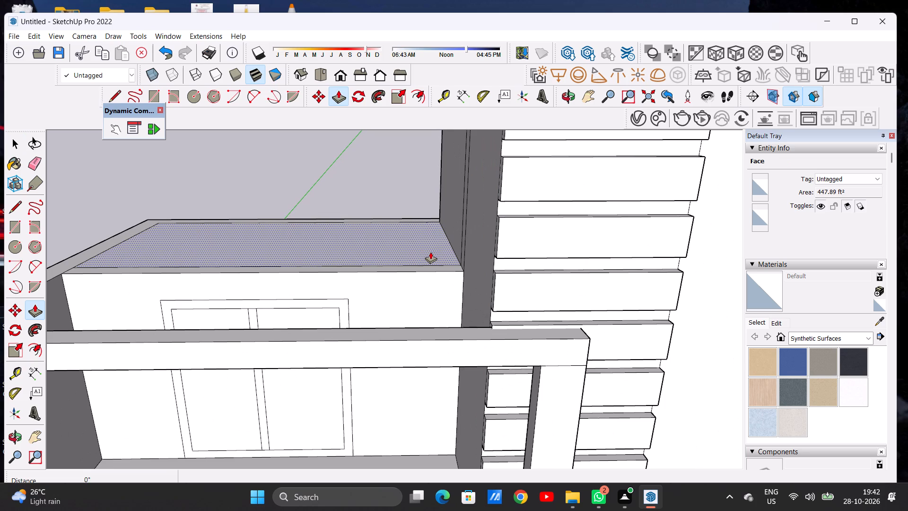
left_click(430, 252)
left_click(439, 238)
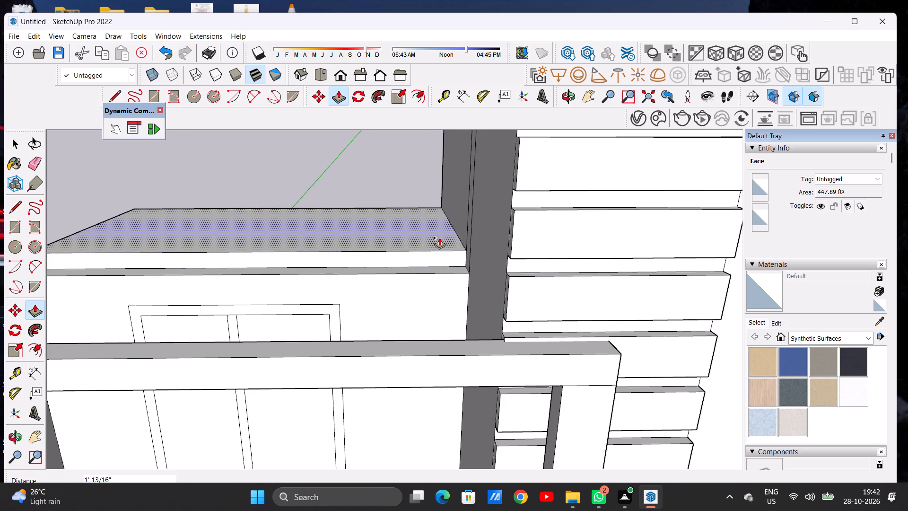
key("space")
Extend the roof slab's front face forward about 9' 11 1/4" and a further 1' 11 5/16" to the balcony frame's front.
scroll(458, 251, "down", 8)
middle_click_drag(288, 263, 451, 275)
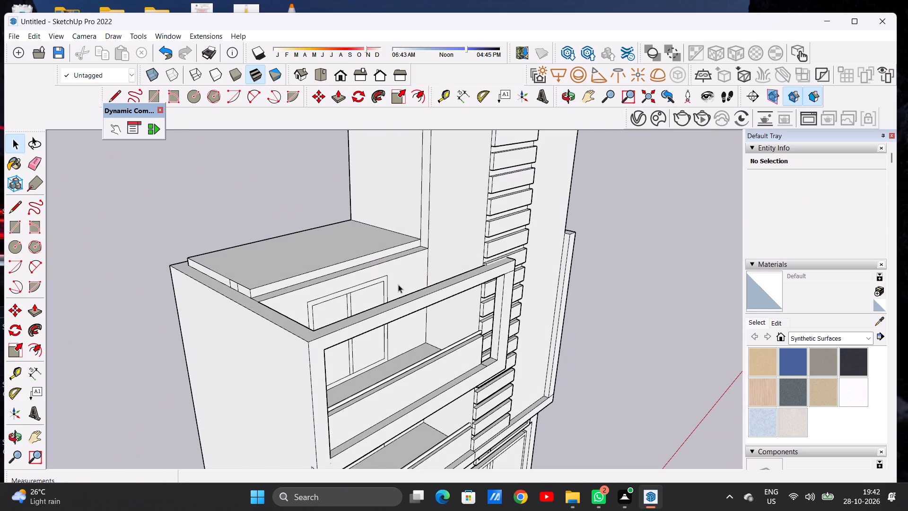
key("p")
scroll(280, 296, "up", 8)
left_click(240, 286)
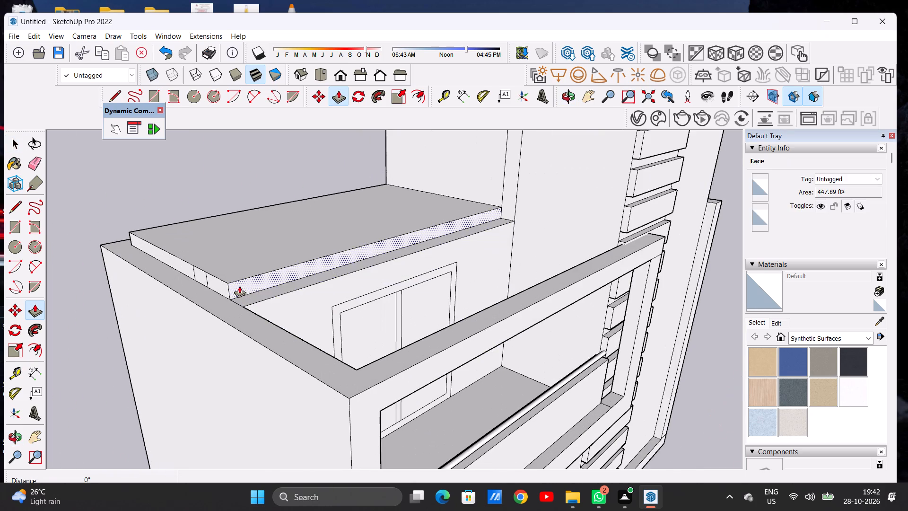
scroll(339, 290, "down", 4)
left_click(324, 288)
scroll(276, 289, "up", 5)
left_click(284, 292)
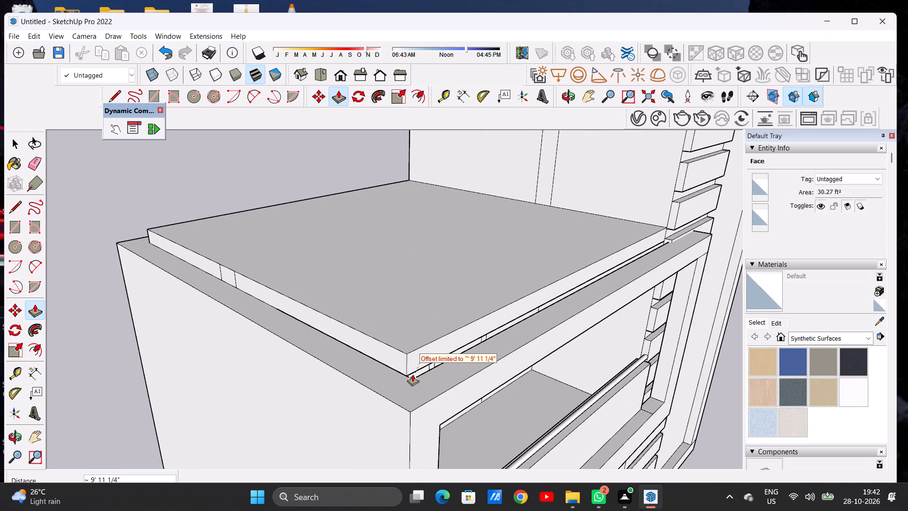
left_click(412, 374)
scroll(409, 369, "up", 5)
scroll(410, 367, "down", 1)
scroll(410, 367, "up", 1)
left_click(417, 353)
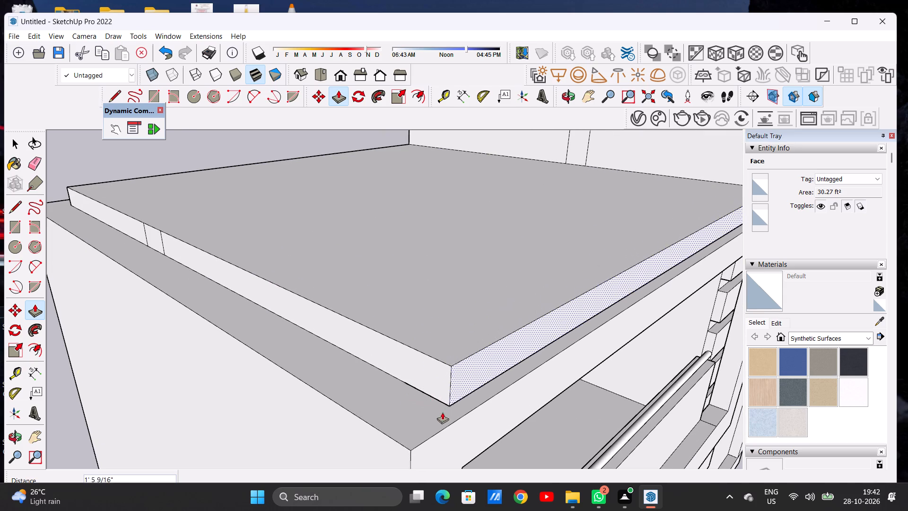
left_click(411, 447)
key("space")
Examine the extended roof slab, its front and side edges, and where it meets the tower from several angles.
scroll(375, 361, "down", 5)
scroll(374, 361, "up", 1)
scroll(374, 361, "down", 5)
scroll(379, 345, "up", 1)
scroll(381, 345, "down", 1)
scroll(386, 345, "up", 1)
scroll(390, 345, "down", 2)
middle_click_drag(494, 339, 323, 306)
scroll(504, 315, "down", 6)
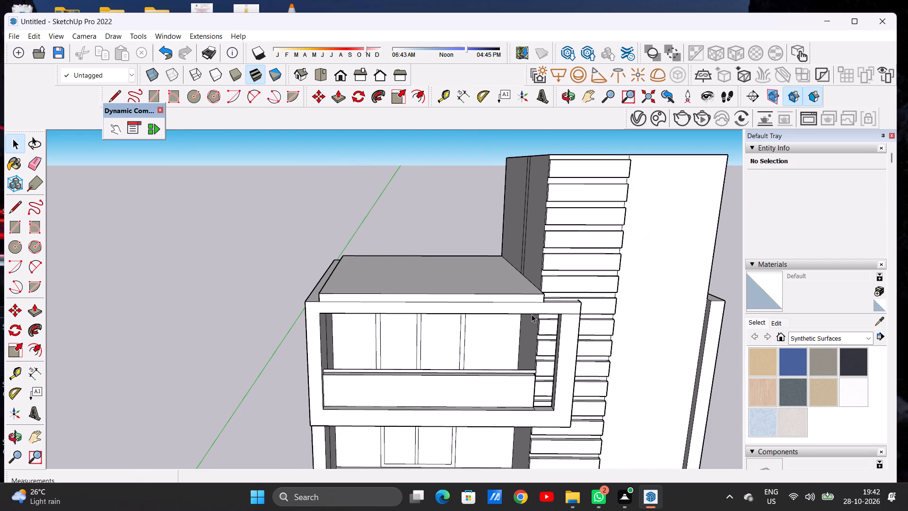
scroll(471, 315, "up", 2)
scroll(534, 304, "down", 6)
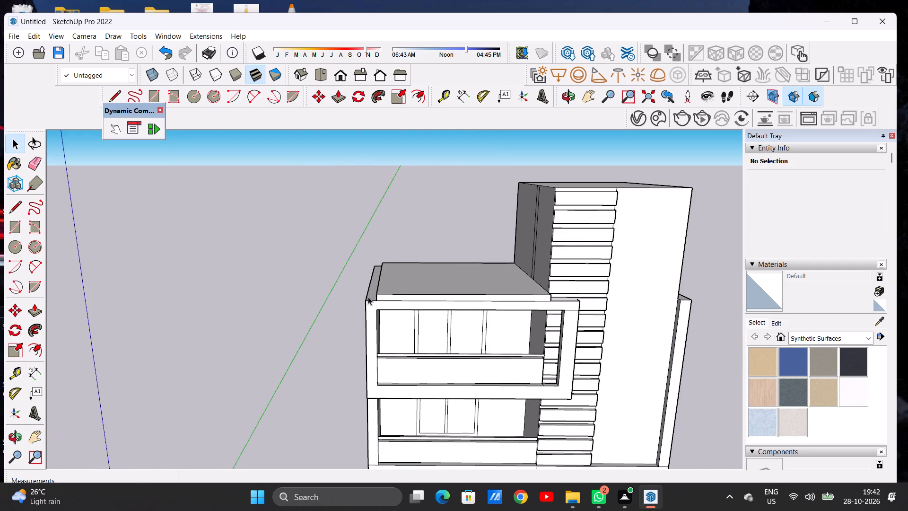
middle_click_drag(359, 298, 331, 314)
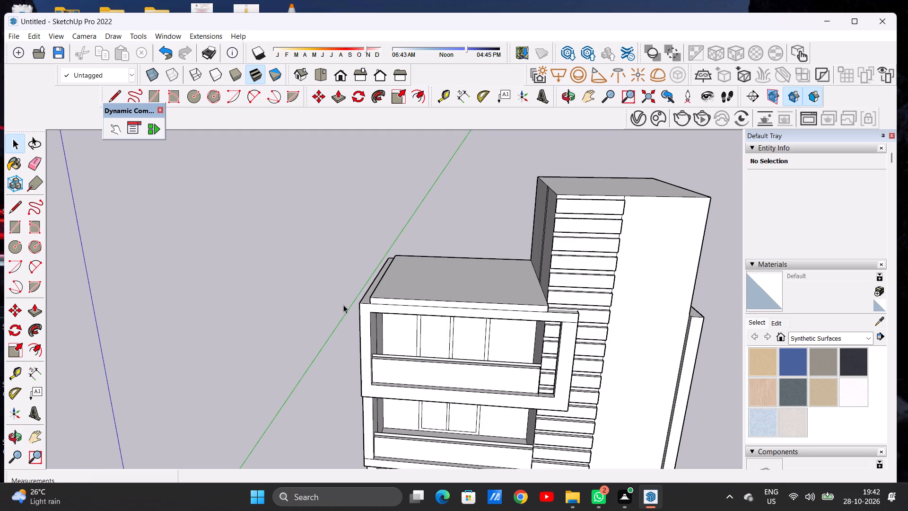
scroll(419, 304, "up", 7)
middle_click_drag(419, 320, 437, 285)
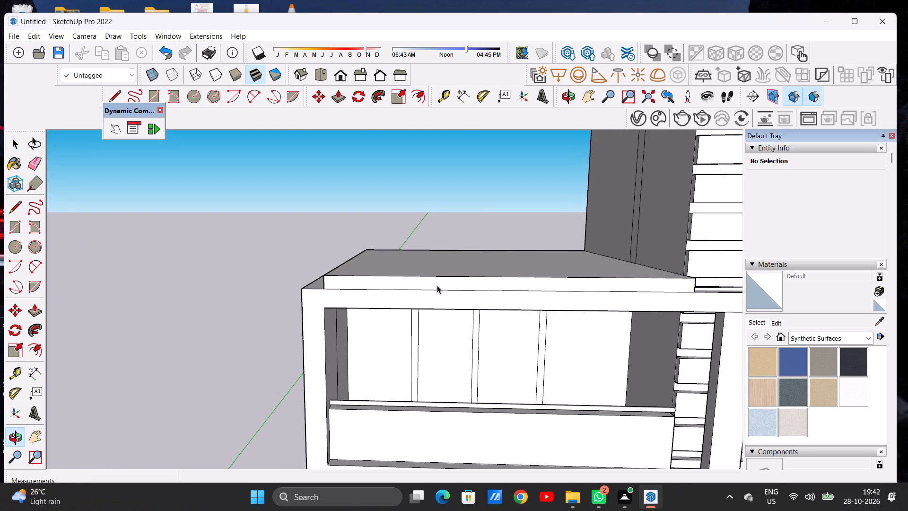
scroll(373, 311, "down", 7)
middle_click_drag(522, 293, 441, 286)
scroll(428, 286, "down", 2)
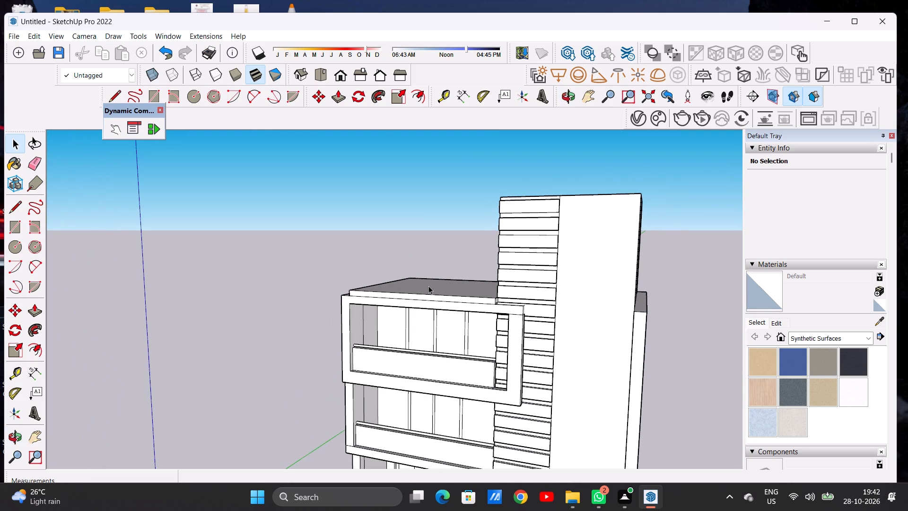
middle_click_drag(451, 284, 531, 279)
scroll(490, 290, "up", 12)
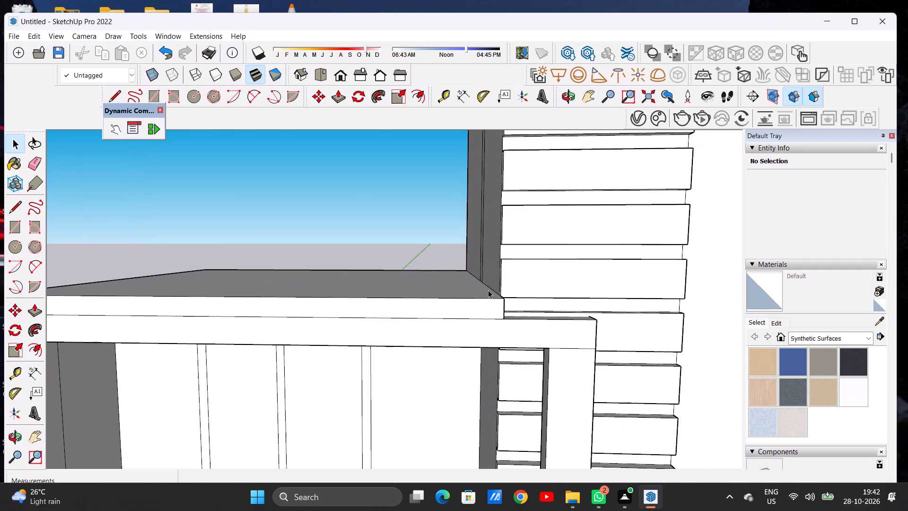
scroll(509, 302, "down", 6)
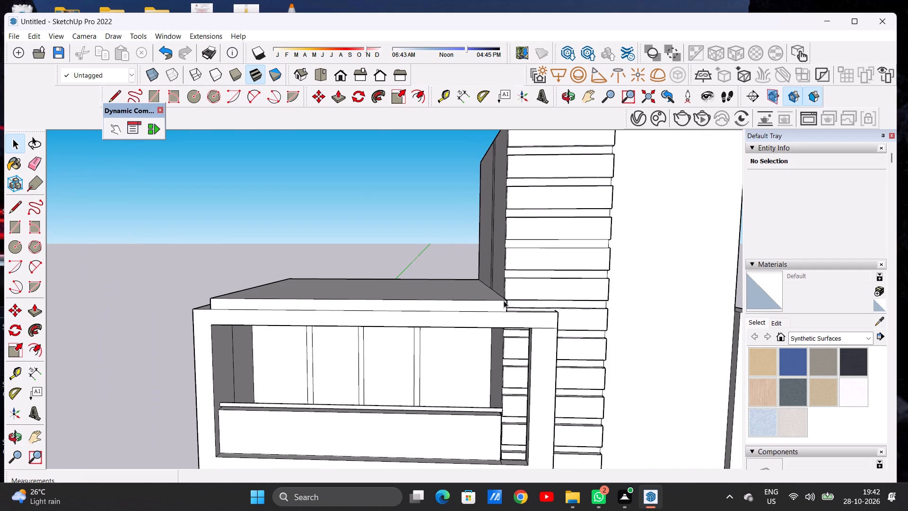
middle_click_drag(498, 261, 504, 330)
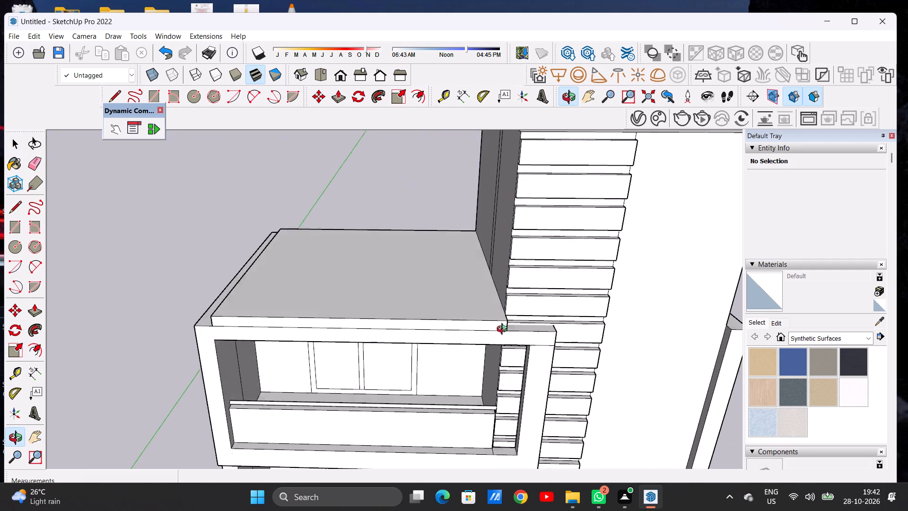
middle_click_drag(504, 330, 505, 332)
scroll(531, 295, "down", 7)
middle_click_drag(346, 303, 377, 331)
scroll(355, 325, "up", 4)
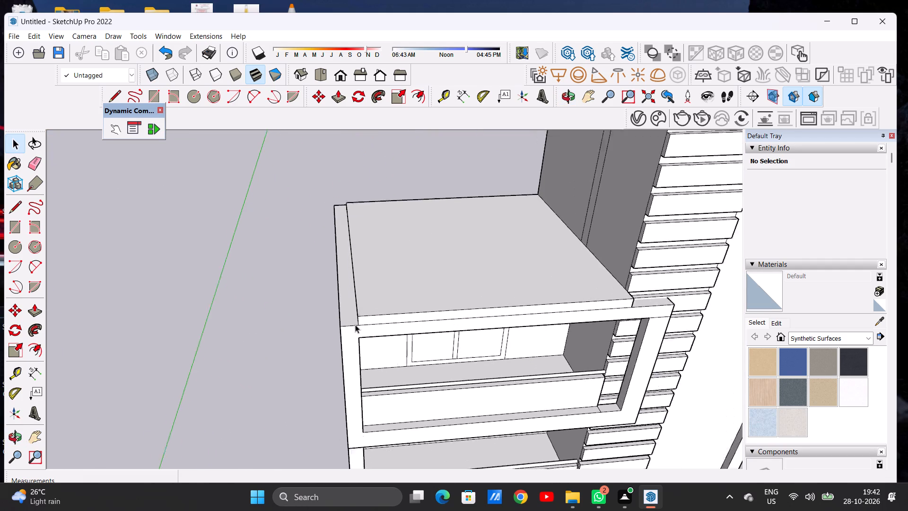
scroll(355, 325, "up", 2)
scroll(375, 297, "down", 9)
middle_click_drag(362, 285, 553, 266)
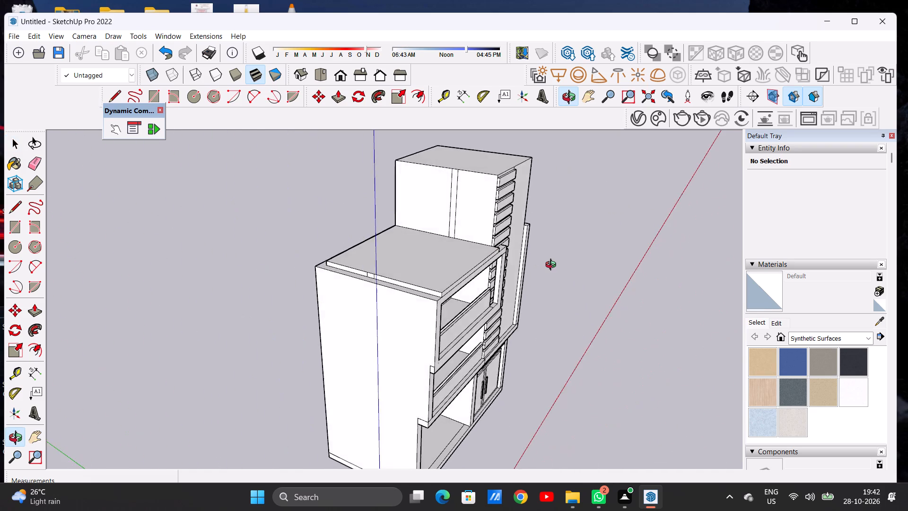
middle_click_drag(553, 266, 460, 290)
Extrude the top face of the side and rear walls around the roof slab up level with the tower's top.
key("p")
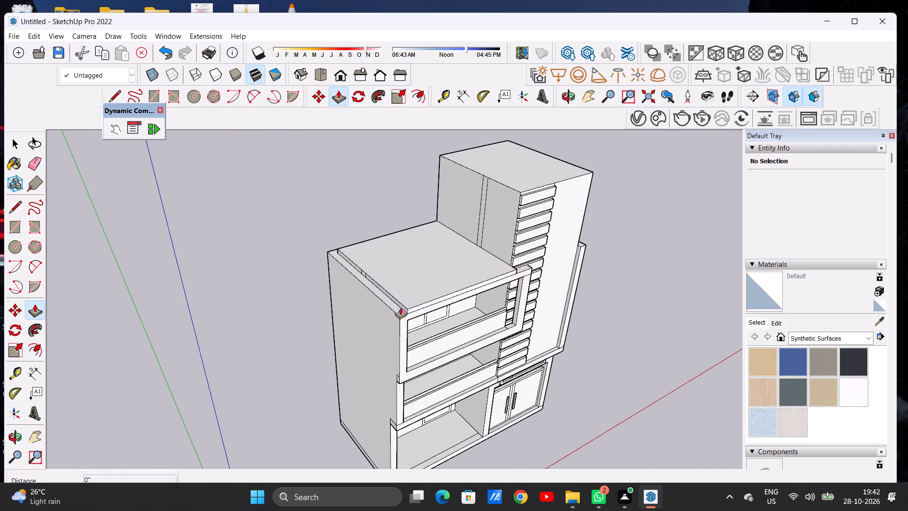
scroll(398, 308, "up", 10)
left_click(405, 312)
scroll(404, 266, "down", 7)
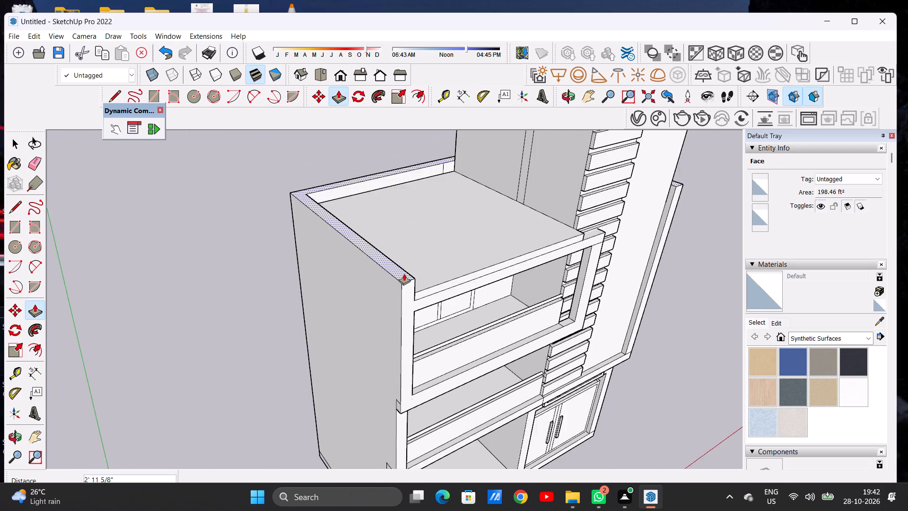
scroll(404, 273, "down", 12)
scroll(441, 223, "up", 7)
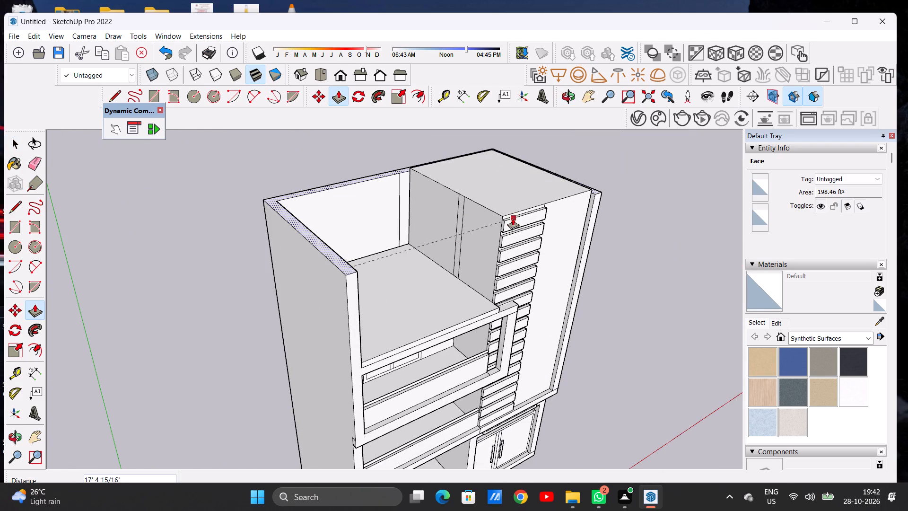
left_click(503, 214)
key("space")
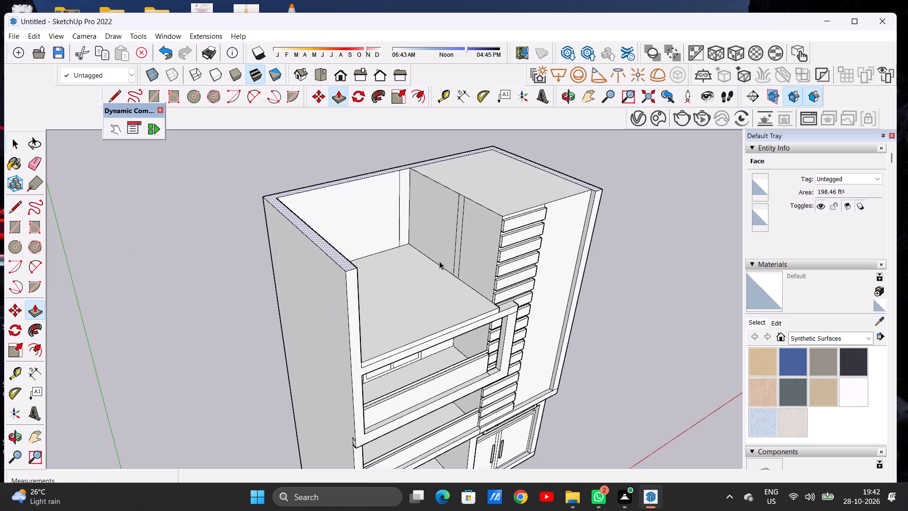
Erase the stray vertical lines nearest the rear wall on the raised side wall's inner face.
scroll(435, 264, "down", 9)
middle_click_drag(454, 271, 298, 197)
scroll(376, 244, "up", 3)
scroll(379, 246, "down", 1)
scroll(379, 247, "up", 4)
middle_click_drag(358, 242, 358, 306)
scroll(312, 228, "down", 6)
scroll(384, 238, "up", 12)
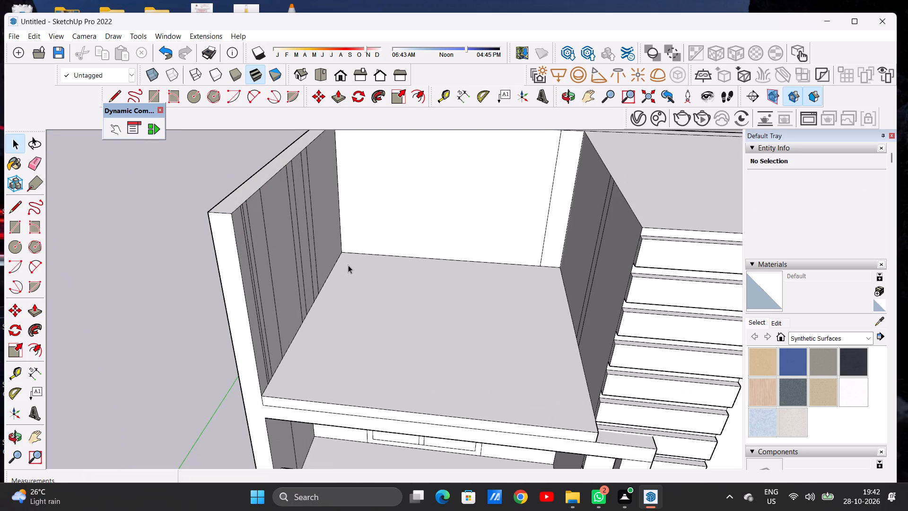
scroll(348, 265, "up", 3)
key("e")
left_click_drag(303, 226, 294, 234)
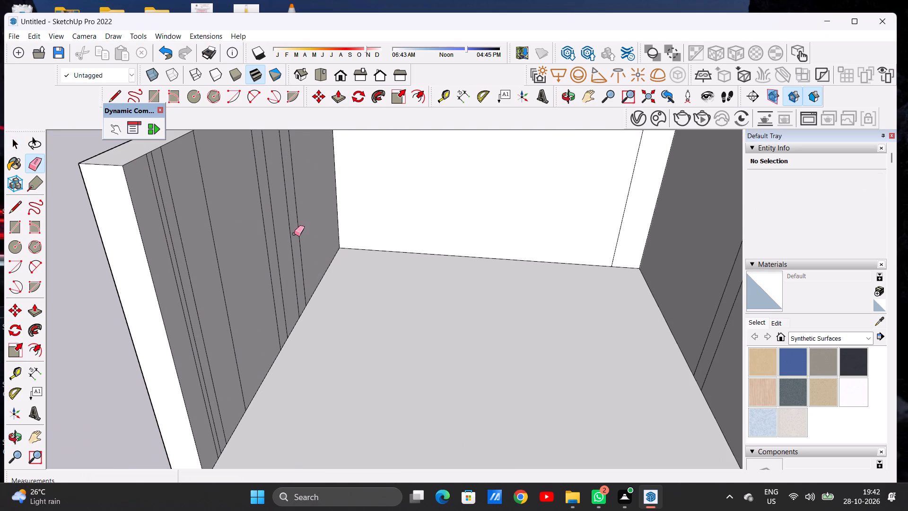
left_click_drag(294, 234, 290, 246)
key("space")
scroll(282, 272, "down", 5)
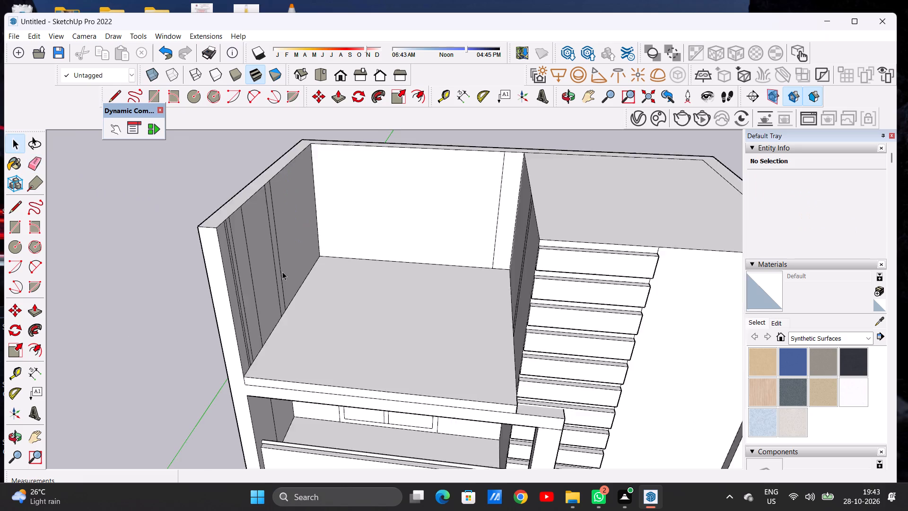
Draw a line straight across the roof slab from the side wall's rear vertical line to the tower wall.
scroll(282, 272, "down", 3)
middle_click_drag(259, 240, 284, 273)
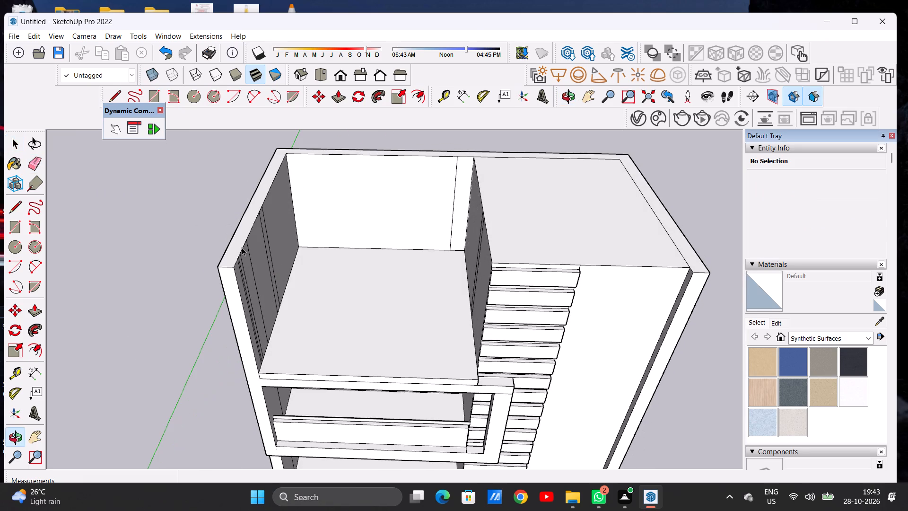
scroll(242, 247, "down", 3)
scroll(267, 285, "up", 2)
scroll(267, 285, "down", 1)
scroll(267, 285, "up", 2)
scroll(233, 255, "down", 4)
scroll(314, 287, "up", 3)
scroll(314, 287, "down", 1)
scroll(314, 287, "up", 8)
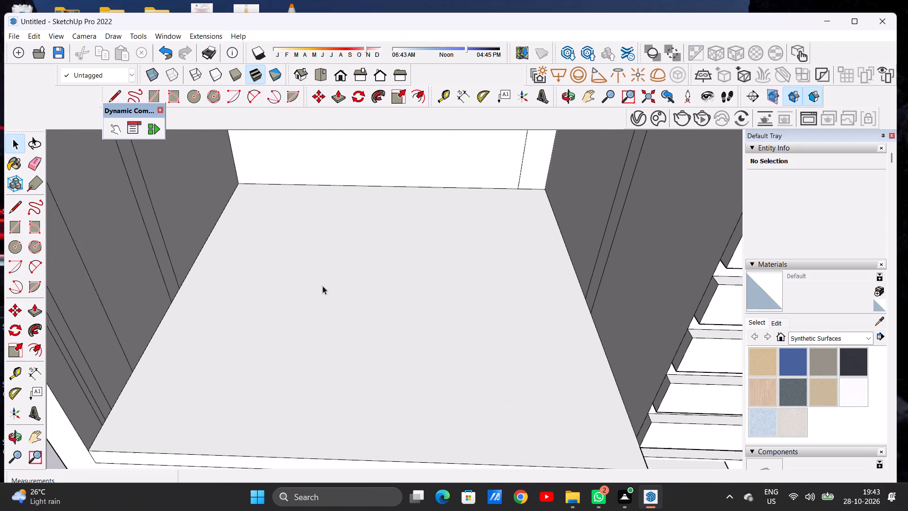
key("l")
scroll(198, 274, "up", 2)
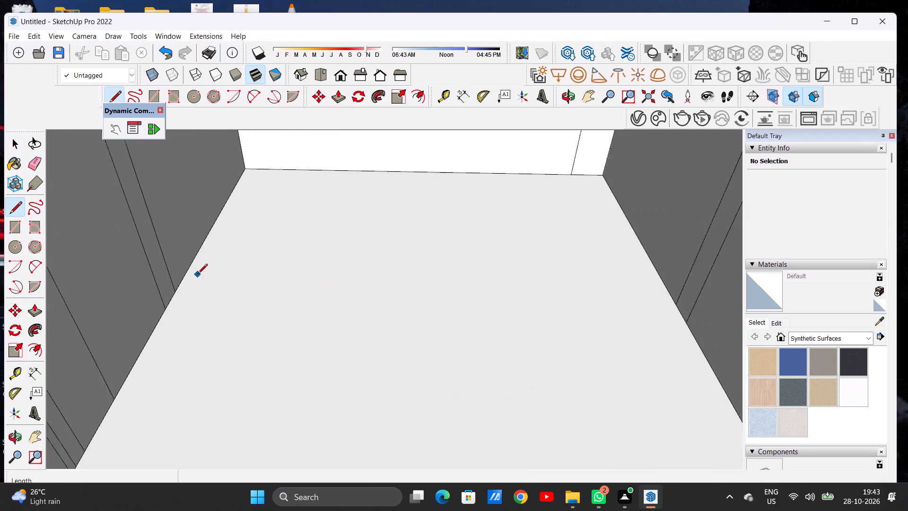
scroll(198, 274, "up", 2)
left_click_drag(169, 294, 175, 294)
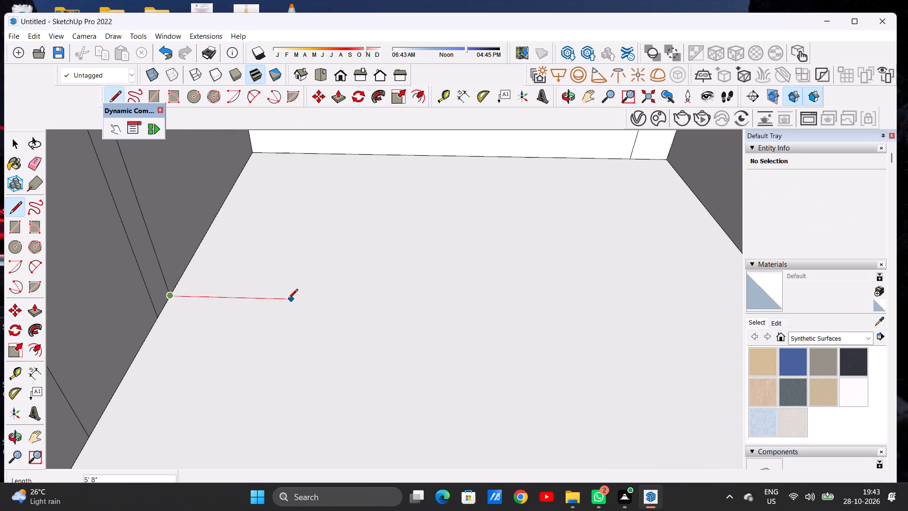
scroll(277, 298, "down", 10)
scroll(355, 303, "up", 9)
scroll(423, 305, "down", 5)
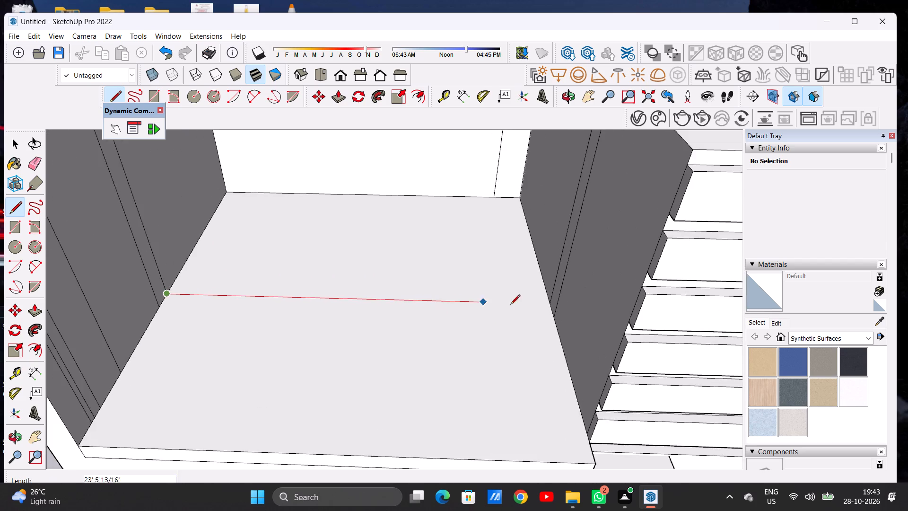
scroll(533, 301, "up", 6)
left_click(567, 307)
Draw a second parallel line across the slab from the adjacent vertical wall line, outlining a narrow wall strip.
scroll(531, 300, "down", 8)
scroll(209, 308, "up", 5)
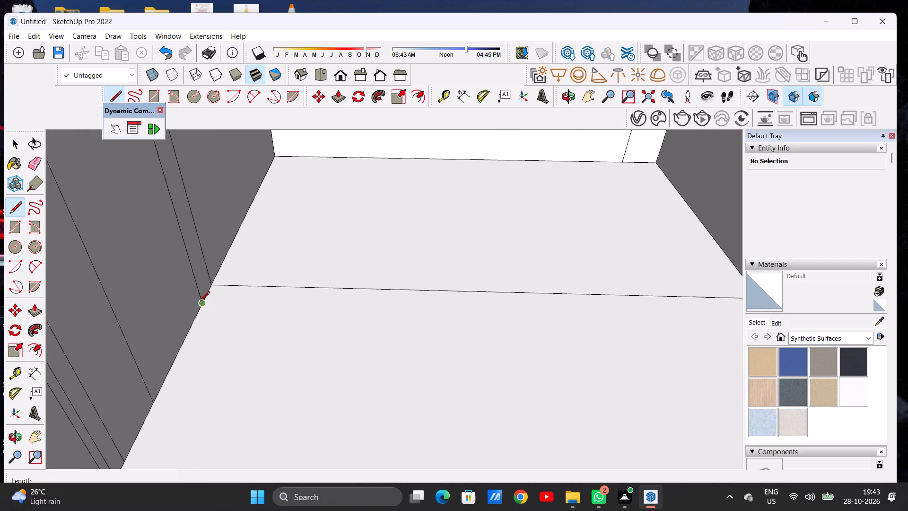
left_click(204, 300)
scroll(281, 309, "down", 10)
scroll(460, 315, "up", 2)
scroll(460, 315, "down", 1)
scroll(460, 315, "up", 2)
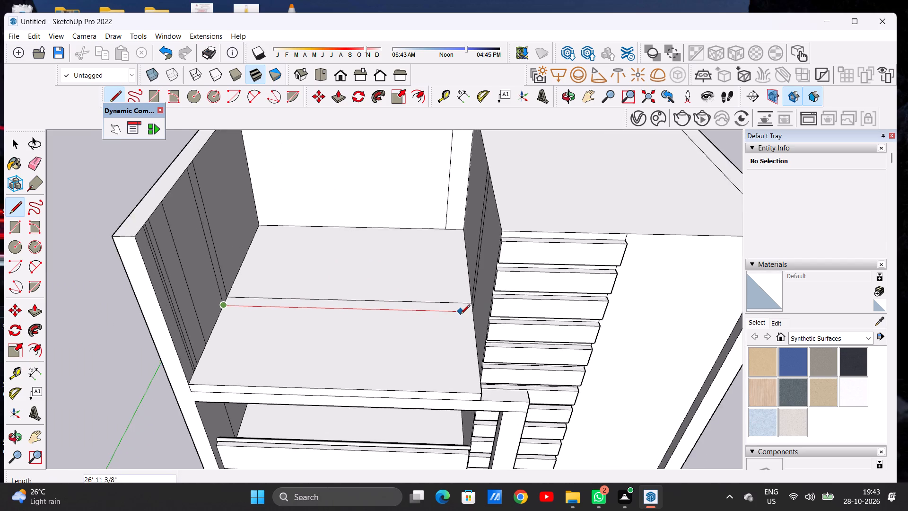
scroll(460, 315, "up", 3)
left_click(484, 308)
key("space")
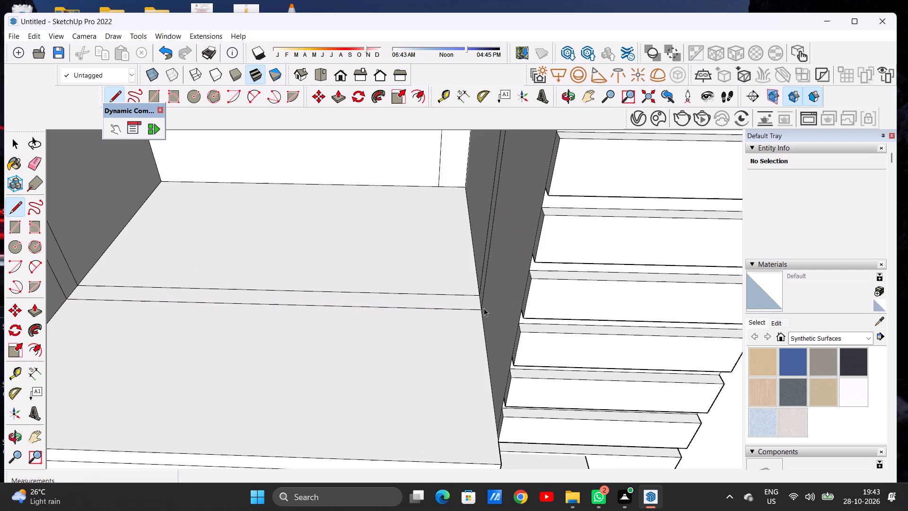
Examine the narrow strip on the slab and the remaining vertical lines on the side wall from several angles.
scroll(479, 315, "down", 4)
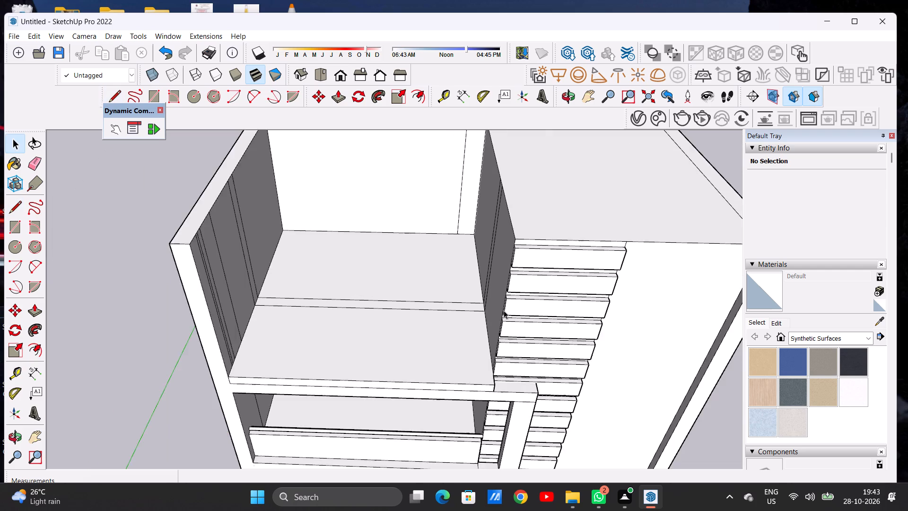
scroll(504, 310, "down", 9)
scroll(387, 301, "up", 6)
middle_click_drag(391, 318, 308, 265)
middle_click_drag(282, 267, 269, 273)
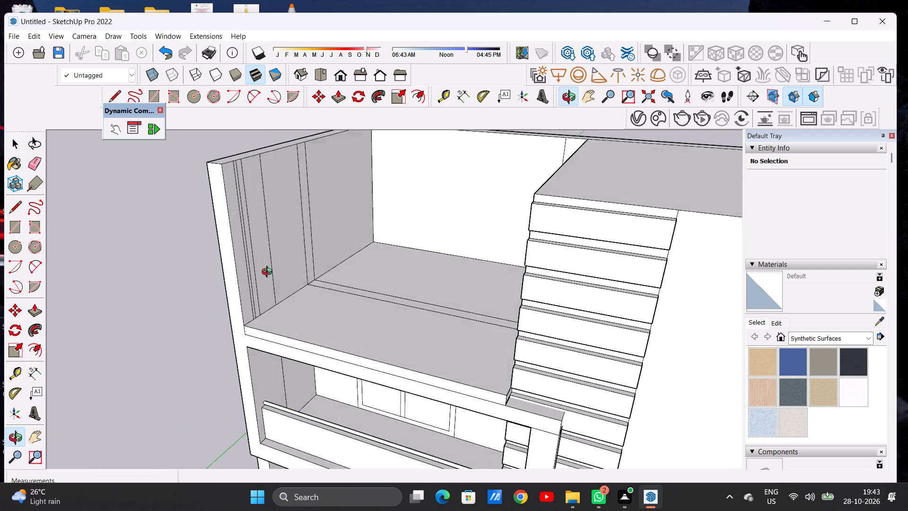
middle_click_drag(269, 273, 344, 285)
scroll(361, 297, "down", 5)
middle_click_drag(334, 301, 274, 284)
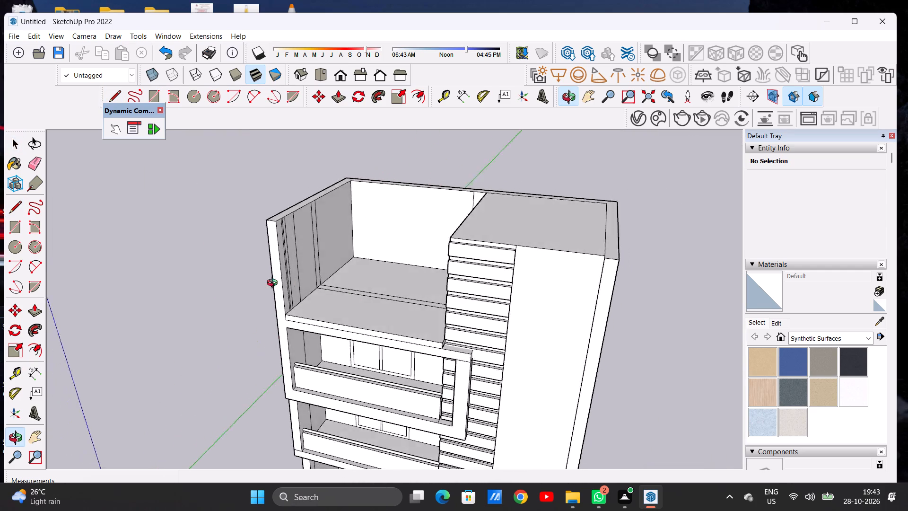
middle_click_drag(274, 284, 209, 302)
scroll(307, 245, "up", 9)
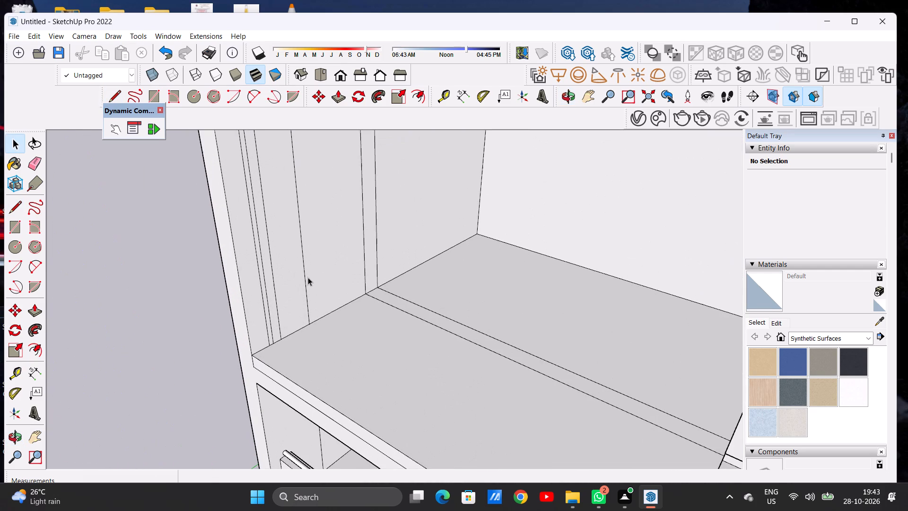
Draw a line about 1' 9 1/2" long across the side wall's front face, level with the roof slab's top edge.
scroll(306, 284, "down", 6)
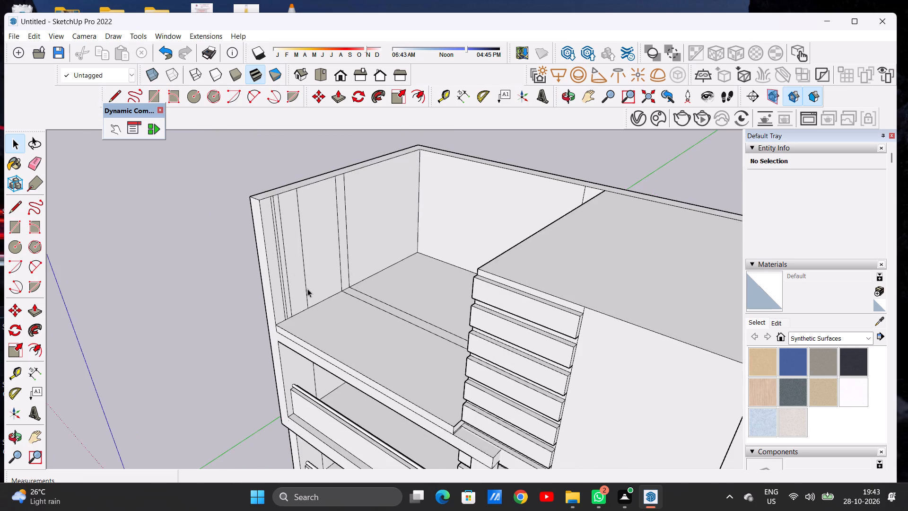
scroll(312, 285, "down", 5)
middle_click_drag(321, 298, 489, 208)
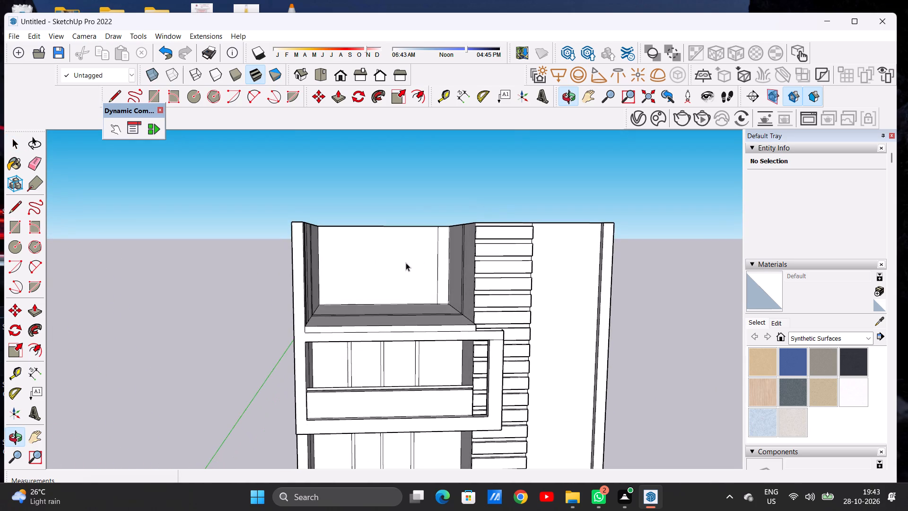
scroll(402, 264, "down", 3)
scroll(429, 310, "up", 7)
scroll(453, 320, "down", 1)
scroll(453, 320, "up", 3)
middle_click_drag(450, 310, 446, 292)
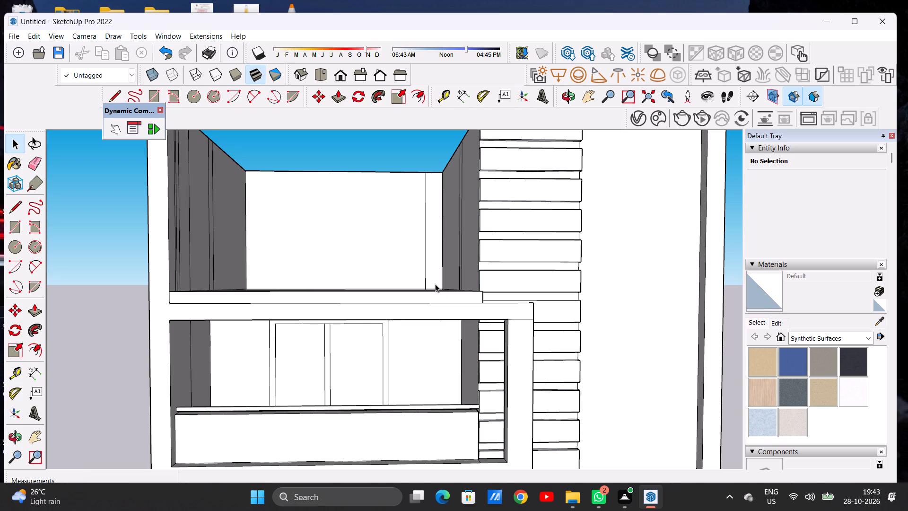
scroll(429, 270, "down", 6)
scroll(320, 289, "up", 8)
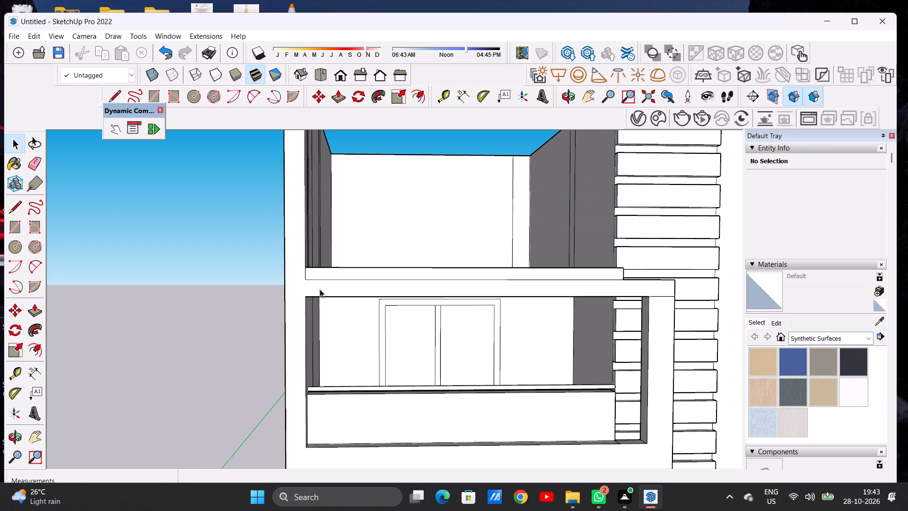
key("l")
scroll(319, 269, "up", 3)
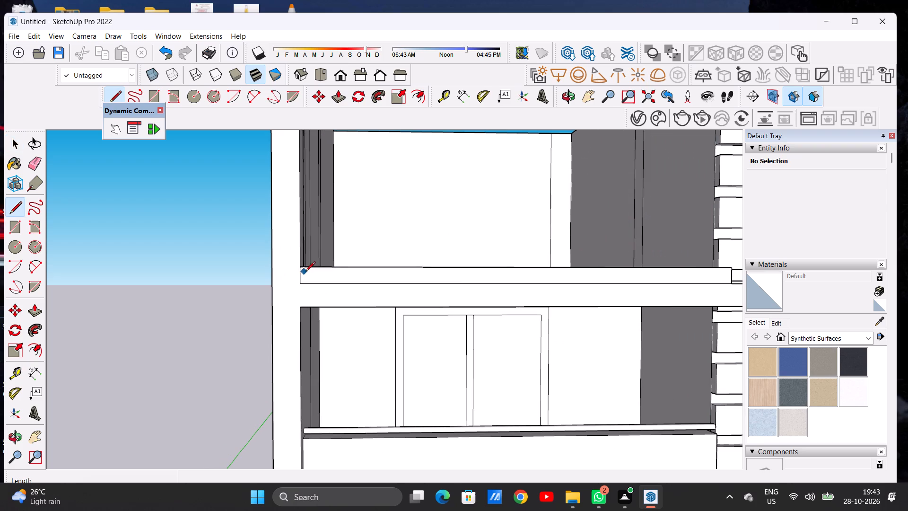
left_click(302, 269)
left_click(271, 266)
key("space")
Erase the vertical and horizontal seam lines between the roof slab's front edge and the top balcony frame.
key("e")
left_click_drag(304, 274, 299, 282)
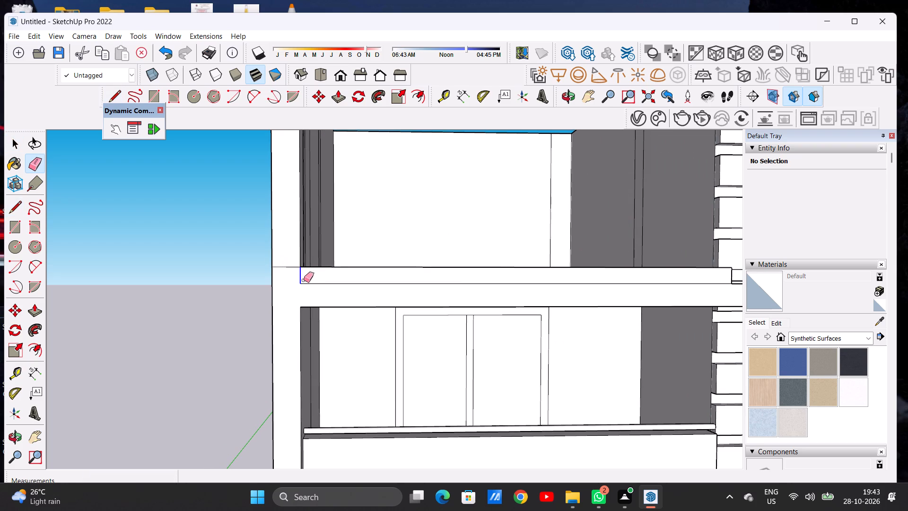
left_click_drag(311, 278, 313, 284)
key("space")
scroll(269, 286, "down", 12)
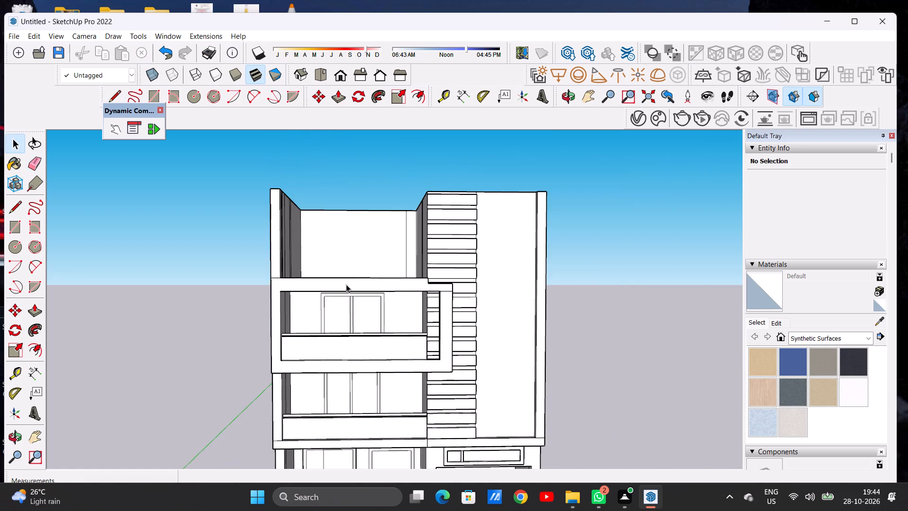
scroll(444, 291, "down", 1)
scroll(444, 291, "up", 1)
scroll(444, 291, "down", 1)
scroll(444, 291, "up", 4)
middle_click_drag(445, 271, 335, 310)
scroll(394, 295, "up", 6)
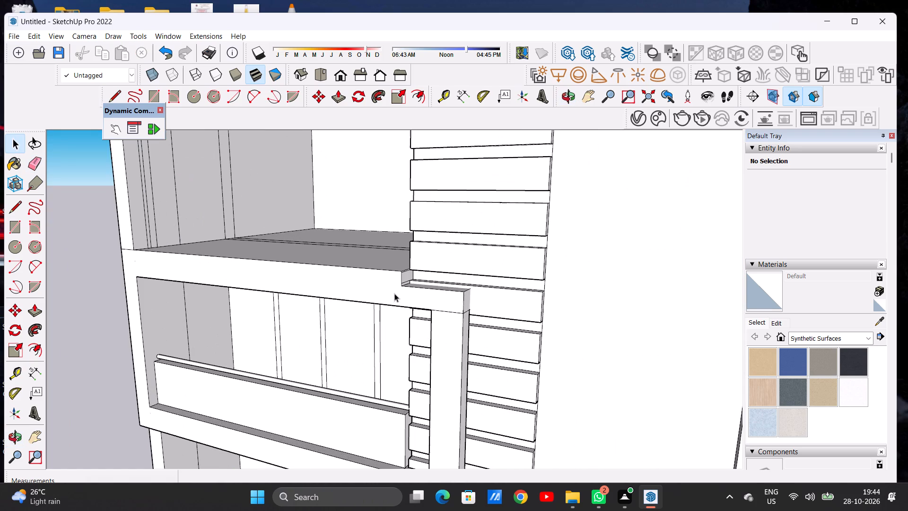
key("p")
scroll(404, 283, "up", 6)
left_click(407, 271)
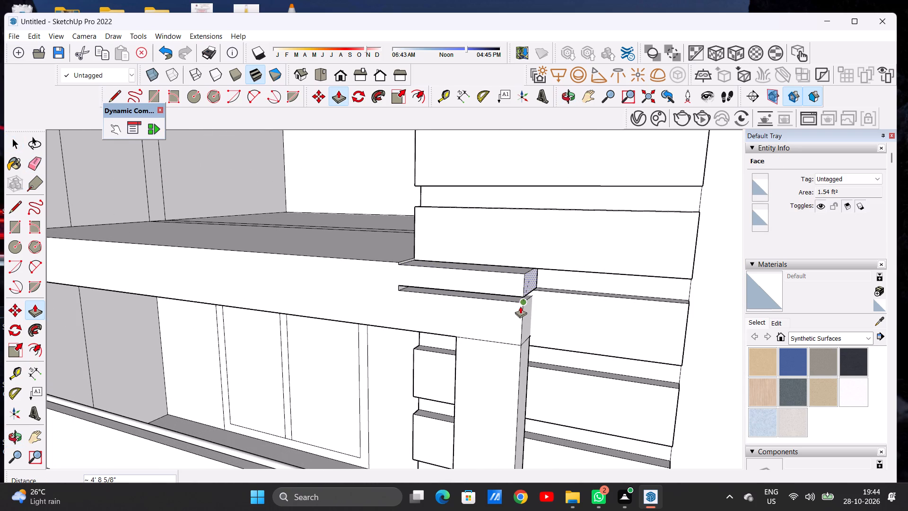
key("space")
Erase the two stray lines on the roof slab's small end face where it steps down to the balcony frame.
middle_click_drag(437, 282, 382, 275)
scroll(393, 281, "up", 5)
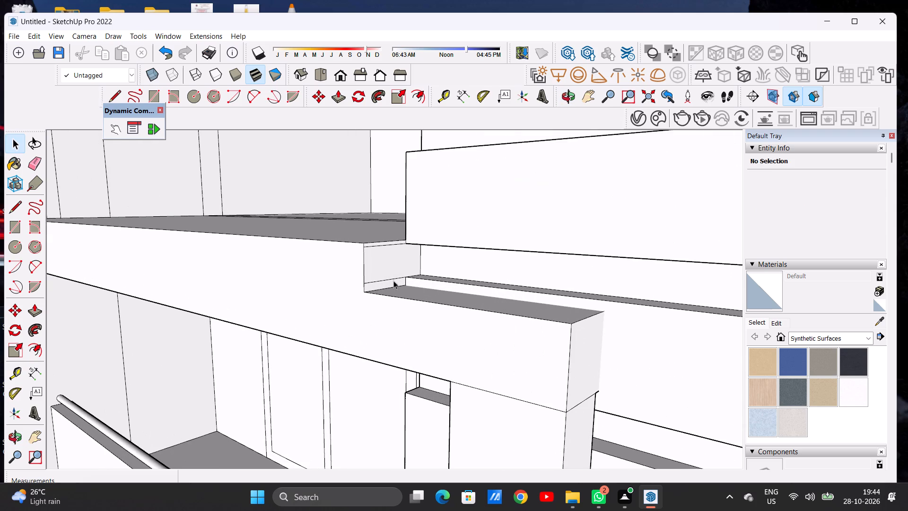
key("space")
key("e")
scroll(391, 281, "up", 1)
scroll(391, 281, "down", 1)
scroll(391, 281, "up", 2)
left_click_drag(378, 280, 380, 287)
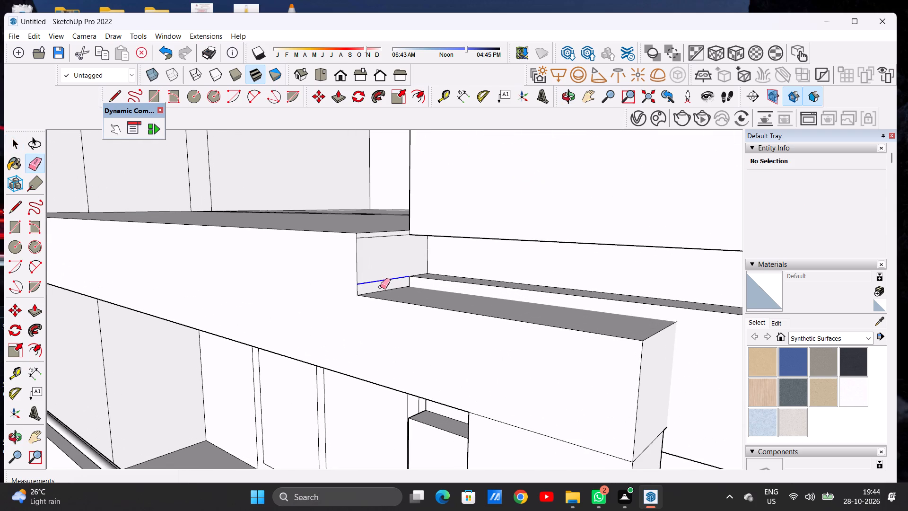
left_click(375, 238)
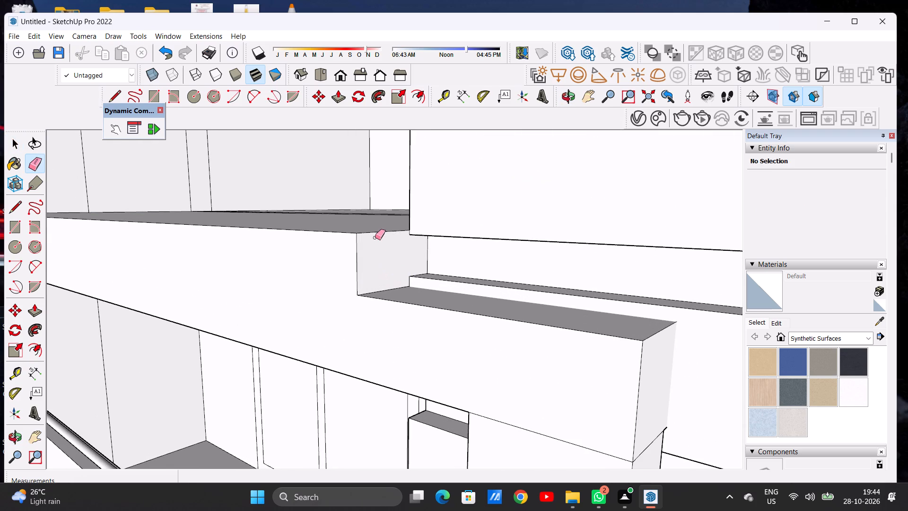
Push/Pull the slab's end face about 4' 8 5/8" to align with the outer end of the balcony frame.
key("p")
left_click(375, 253)
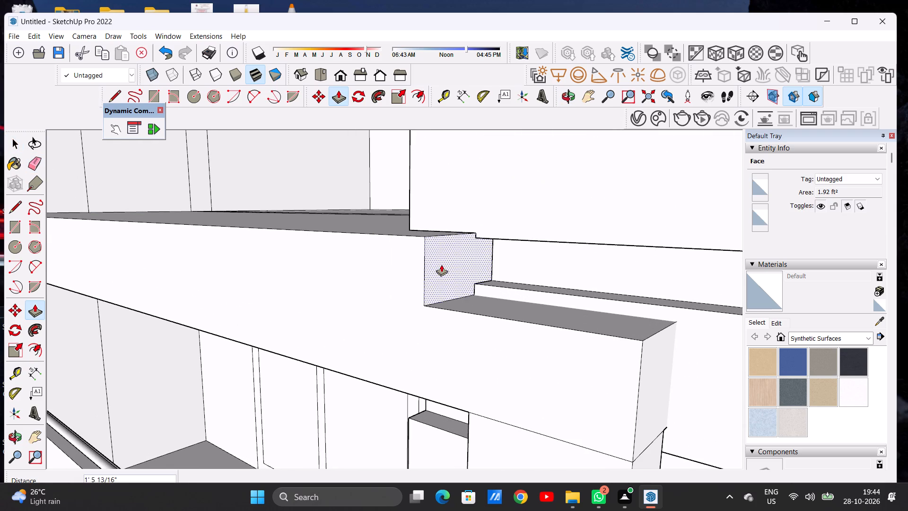
scroll(441, 264, "down", 6)
left_click(540, 301)
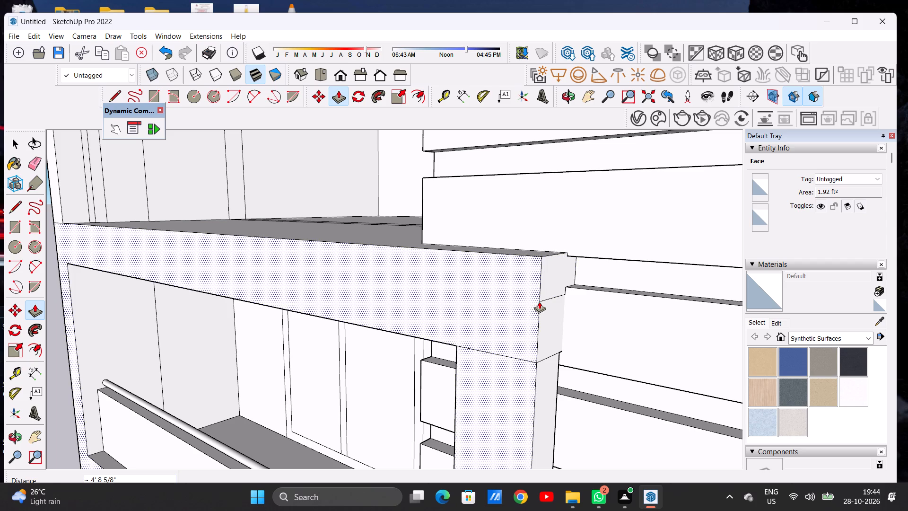
key("space")
Draw a line about 1' 4 11/16" long across the slab top from the tower wall's corner to the slab's front edge.
scroll(553, 258, "down", 1)
scroll(553, 258, "up", 1)
scroll(553, 258, "down", 6)
middle_click_drag(424, 263, 561, 299)
scroll(531, 266, "down", 5)
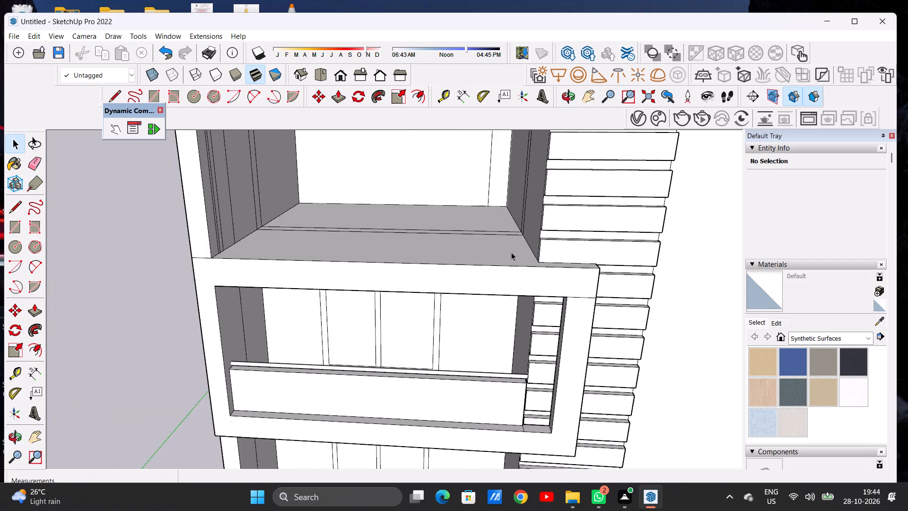
scroll(511, 252, "down", 4)
scroll(472, 244, "up", 1)
scroll(471, 244, "down", 2)
middle_click_drag(459, 262, 453, 258)
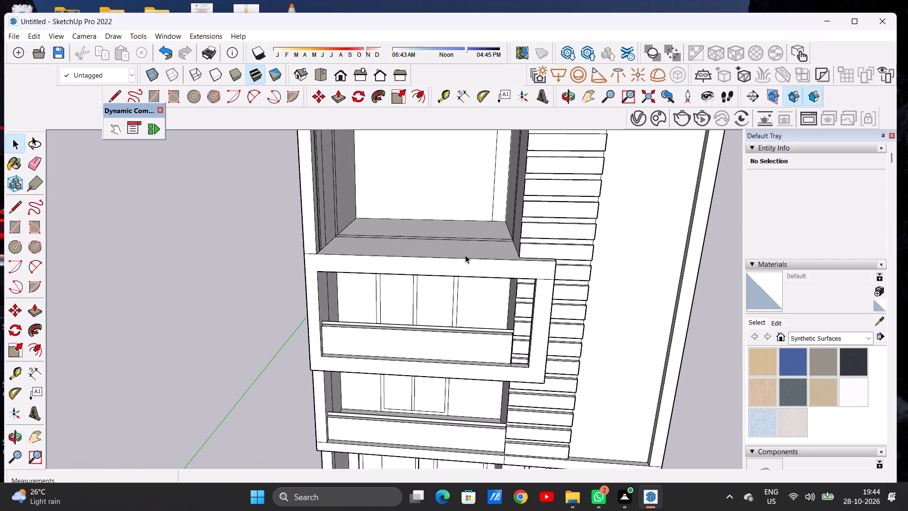
scroll(382, 250, "down", 4)
scroll(474, 257, "up", 5)
middle_click_drag(469, 246, 471, 252)
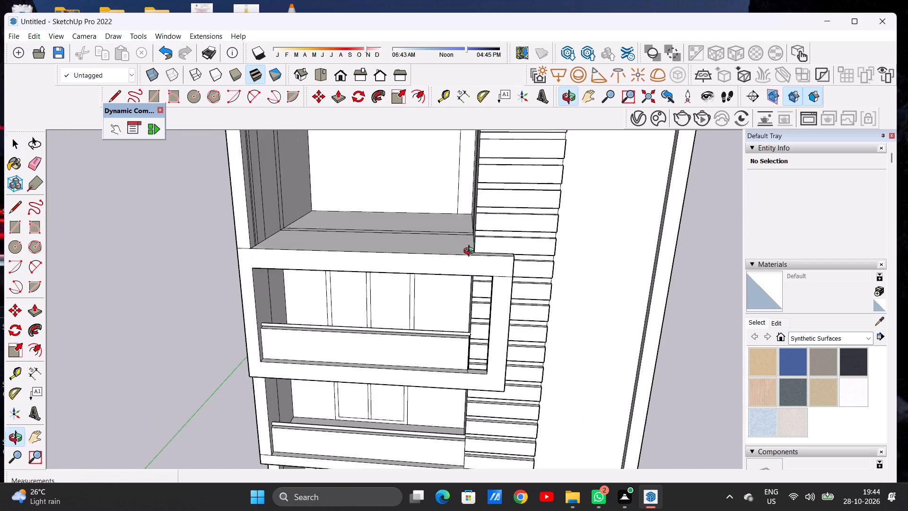
middle_click_drag(471, 252, 480, 294)
scroll(482, 273, "up", 8)
key("l")
scroll(482, 273, "up", 7)
left_click(467, 253)
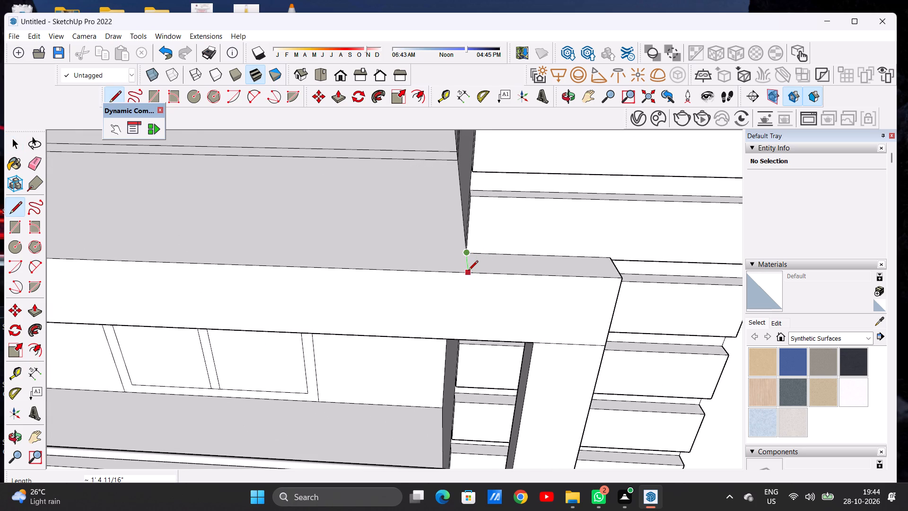
left_click(468, 271)
key("space")
Erase the seam line between the balcony frame's top beam and its outer vertical post.
scroll(409, 270, "down", 1)
scroll(409, 270, "up", 1)
scroll(409, 270, "down", 15)
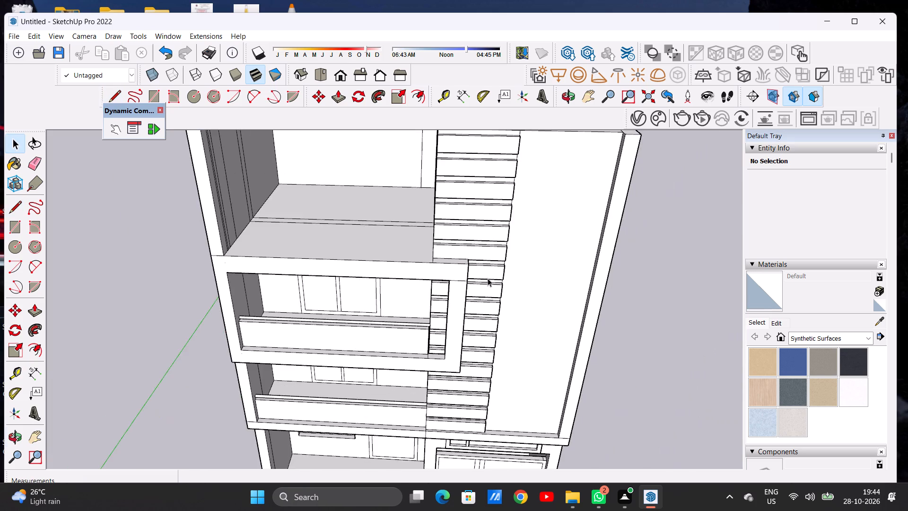
middle_click_drag(482, 279, 494, 168)
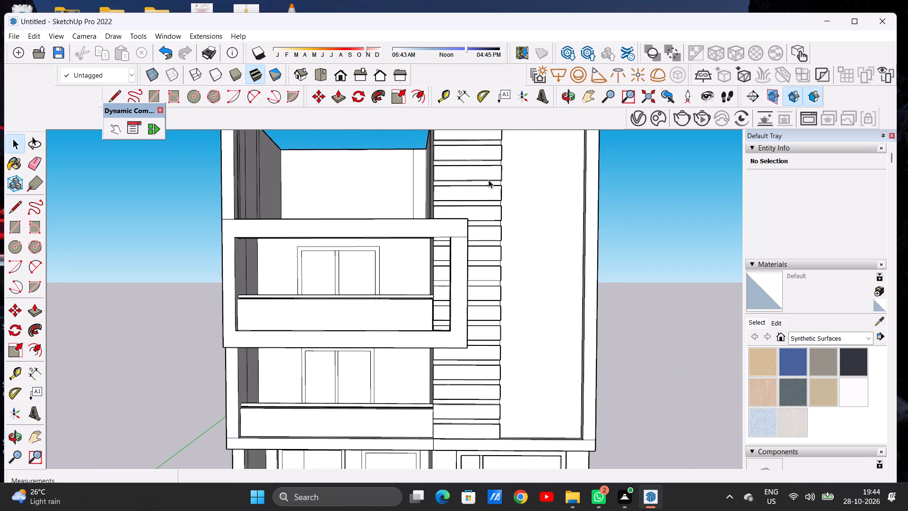
scroll(473, 248, "up", 3)
scroll(463, 249, "down", 1)
scroll(454, 241, "up", 5)
key("e")
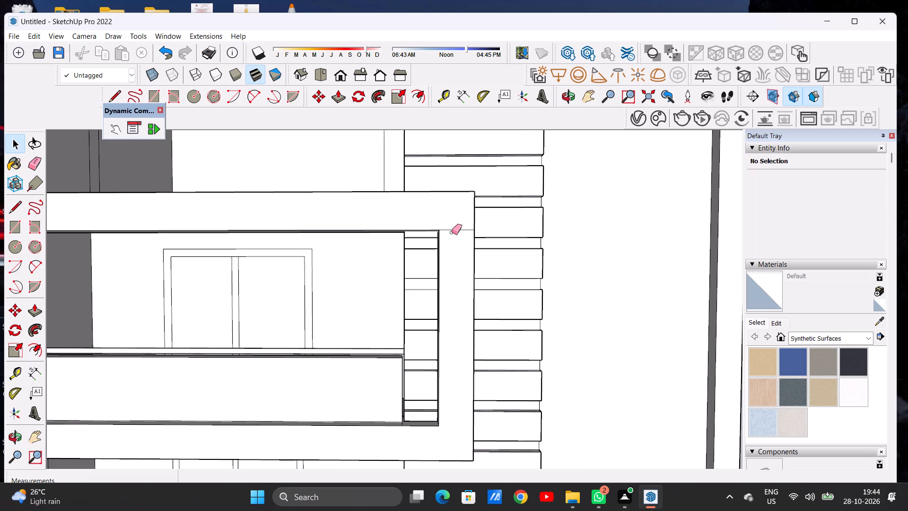
left_click_drag(452, 227, 454, 236)
key("space")
Examine the top balcony frame and the facade from the side and the front.
scroll(465, 248, "down", 5)
scroll(466, 251, "up", 1)
scroll(466, 251, "down", 4)
scroll(457, 281, "up", 1)
scroll(457, 281, "down", 4)
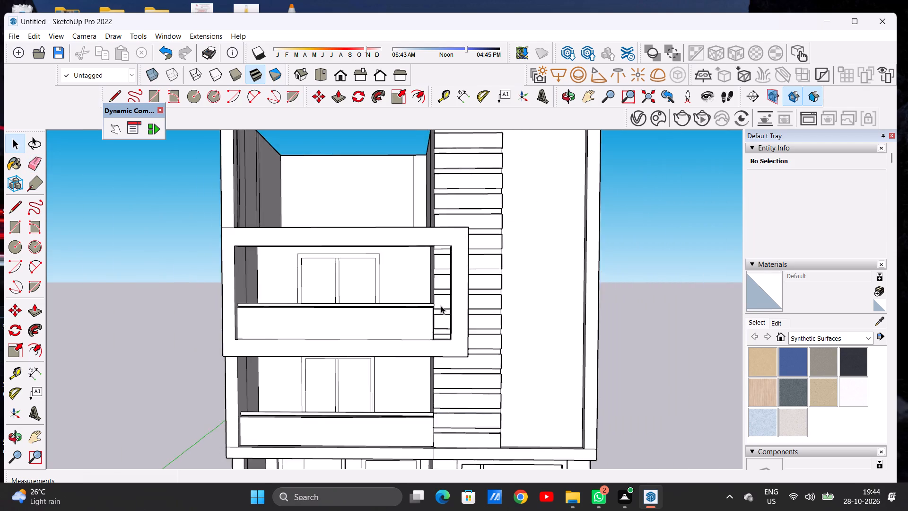
scroll(441, 306, "down", 3)
scroll(463, 270, "up", 10)
middle_click(466, 279)
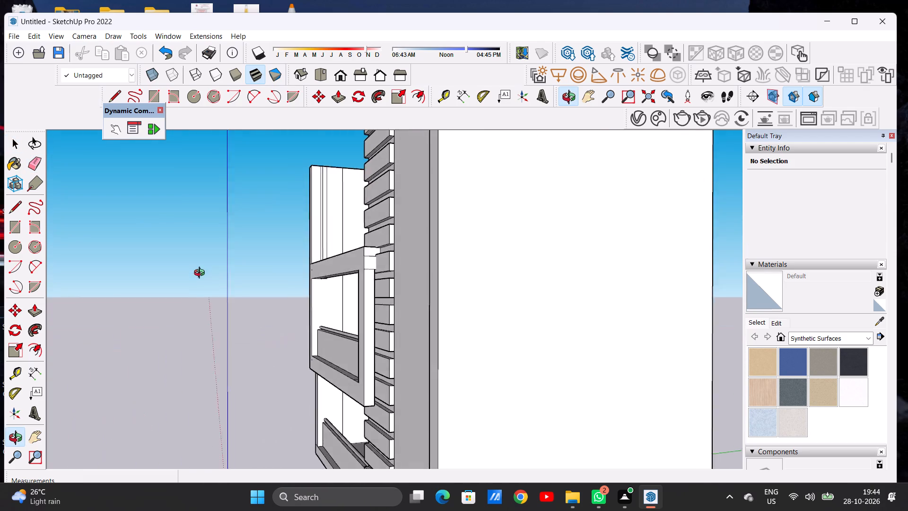
scroll(489, 282, "down", 12)
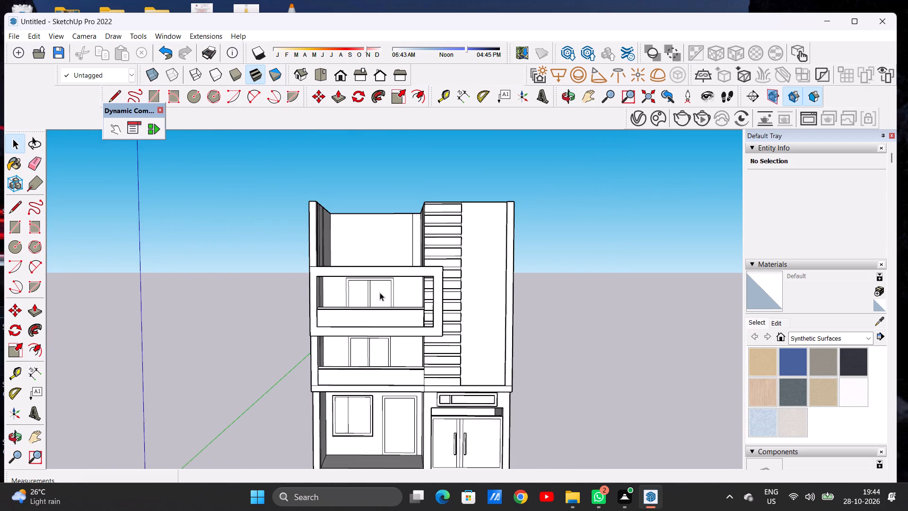
scroll(380, 292, "down", 3)
Push/Pull the narrow strip on the roof slab up about 16' 11" into a wall level with the surrounding wall tops.
scroll(377, 281, "up", 14)
middle_click_drag(402, 273, 402, 287)
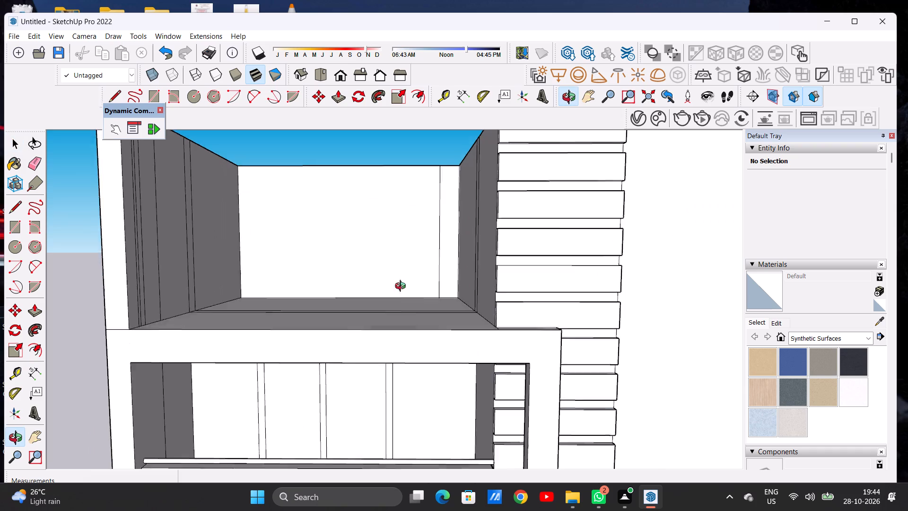
middle_click_drag(402, 287, 404, 359)
scroll(356, 303, "down", 6)
scroll(437, 298, "up", 7)
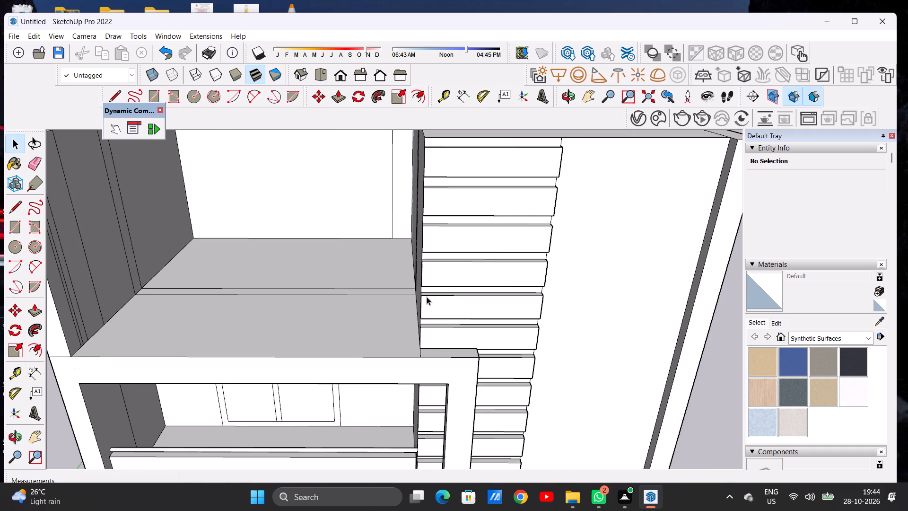
key("p")
scroll(403, 292, "up", 6)
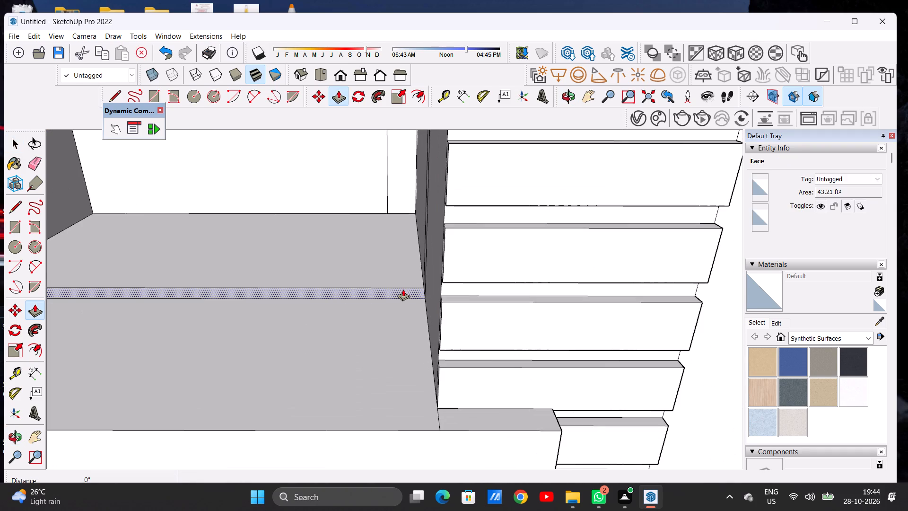
left_click(403, 289)
scroll(418, 263, "down", 5)
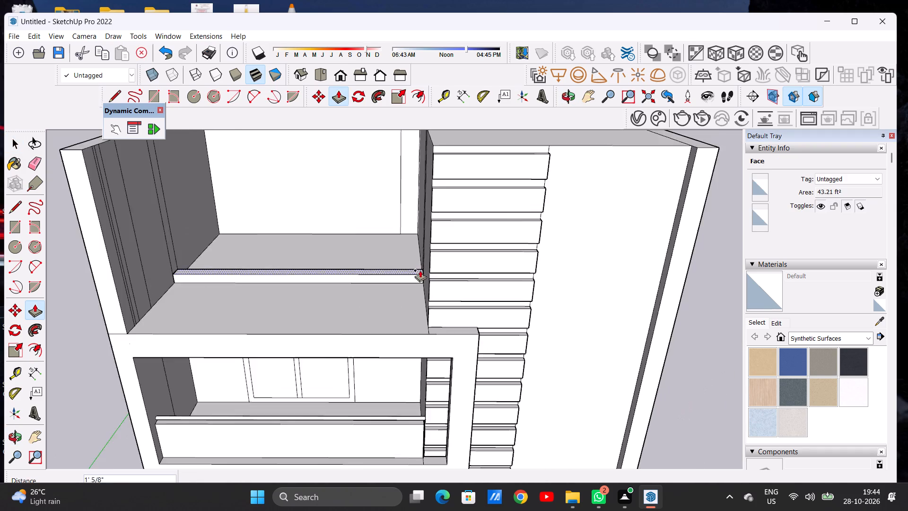
scroll(420, 270, "down", 13)
scroll(425, 225, "up", 3)
scroll(425, 225, "down", 1)
scroll(425, 225, "up", 9)
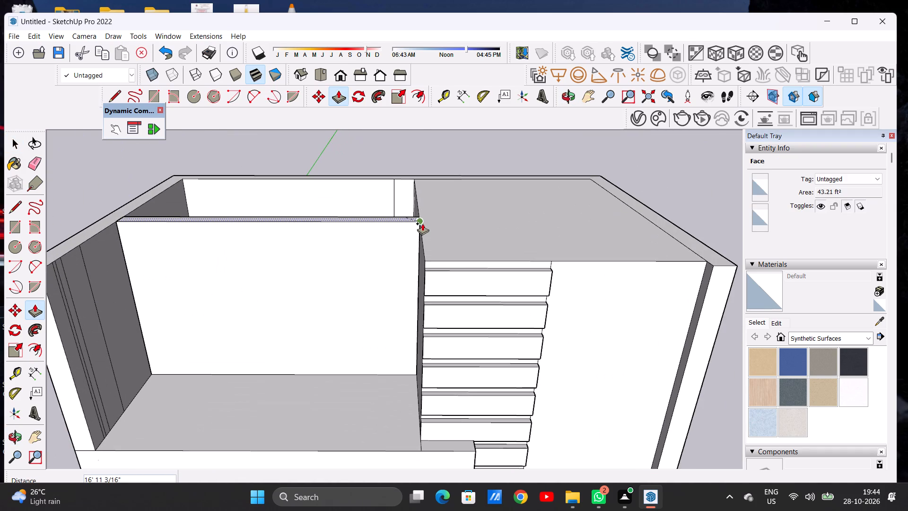
left_click(422, 223)
key("space")
Examine the whole building from above, the side and the front, including the ground-floor entrance doors.
scroll(413, 258, "down", 10)
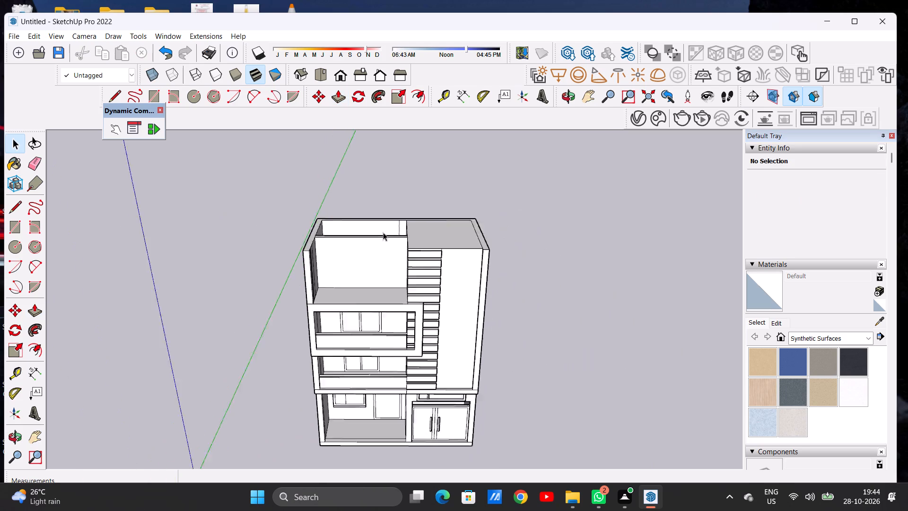
scroll(383, 232, "down", 9)
scroll(377, 255, "up", 3)
middle_click_drag(358, 280, 360, 209)
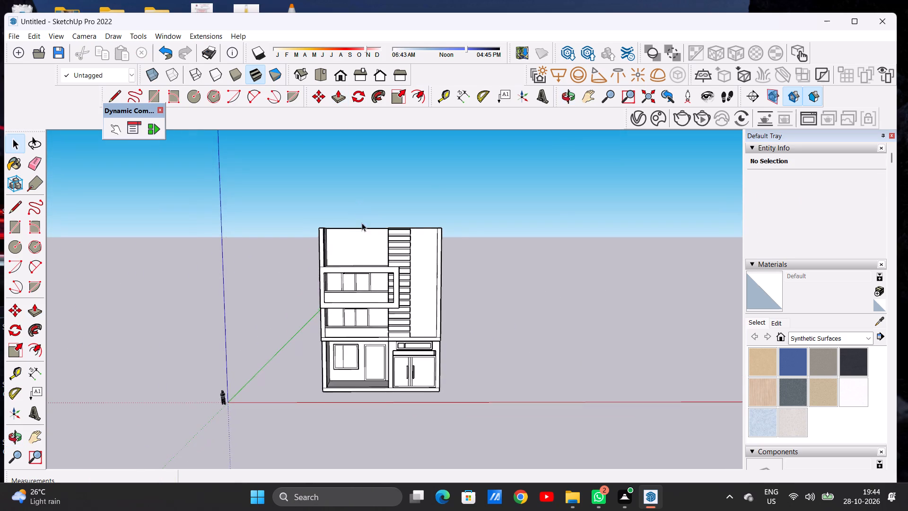
scroll(365, 247, "up", 8)
middle_click_drag(375, 251, 259, 320)
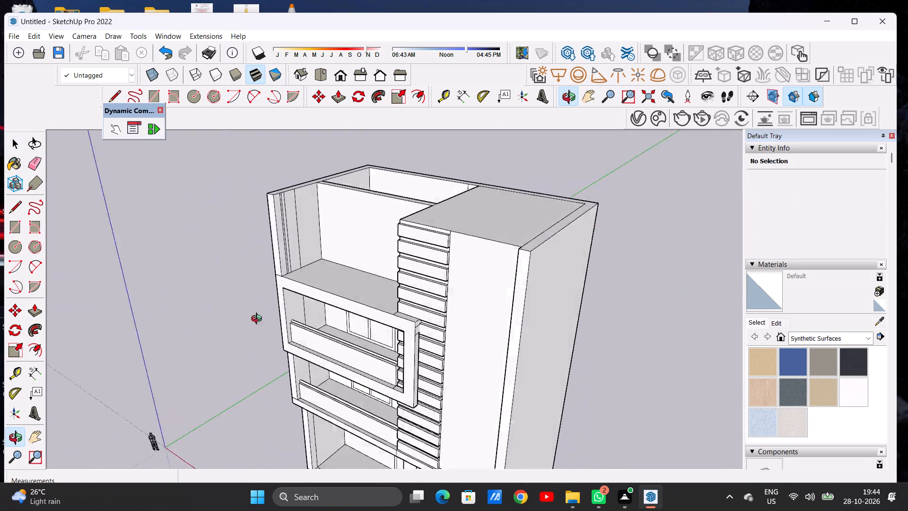
middle_click_drag(259, 320, 376, 241)
scroll(403, 280, "down", 12)
middle_click_drag(335, 294, 564, 254)
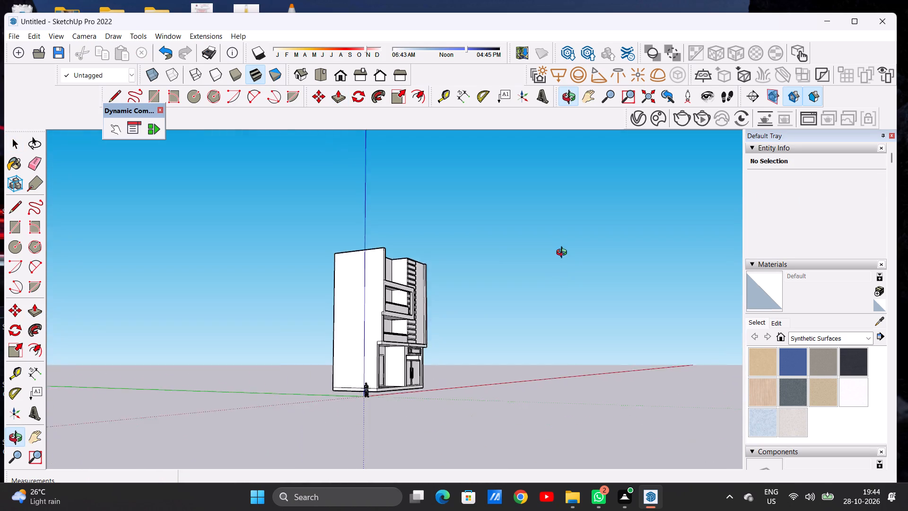
middle_click_drag(564, 254, 264, 324)
scroll(439, 342, "up", 15)
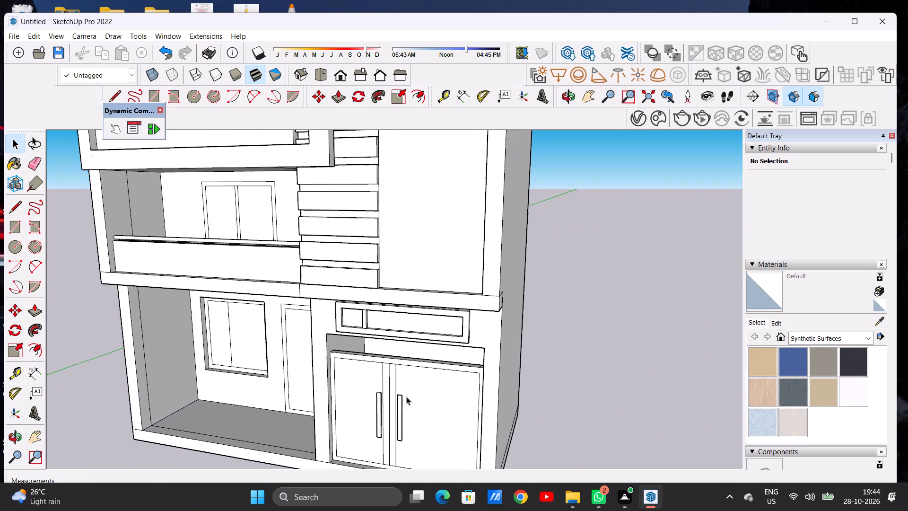
scroll(406, 396, "up", 9)
scroll(407, 393, "down", 1)
scroll(407, 393, "up", 2)
middle_click_drag(398, 373, 461, 337)
scroll(462, 343, "down", 2)
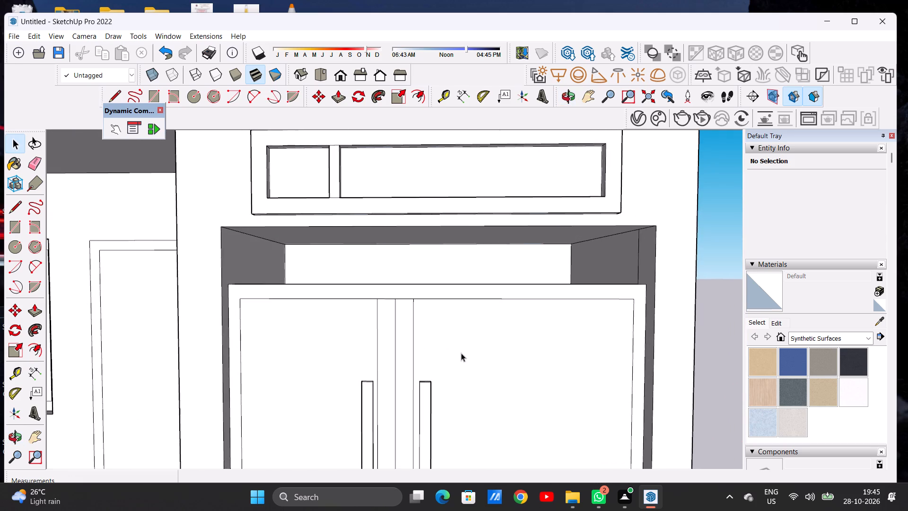
scroll(461, 353, "down", 20)
scroll(461, 353, "down", 1)
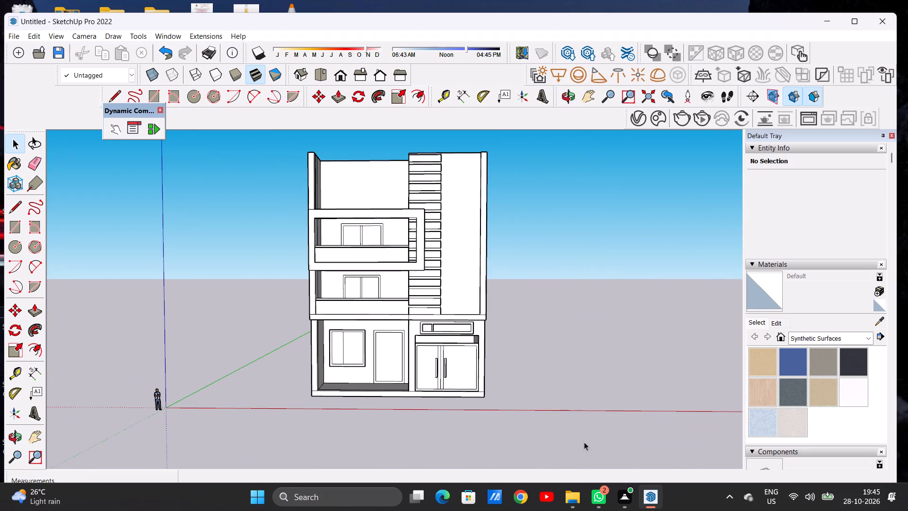
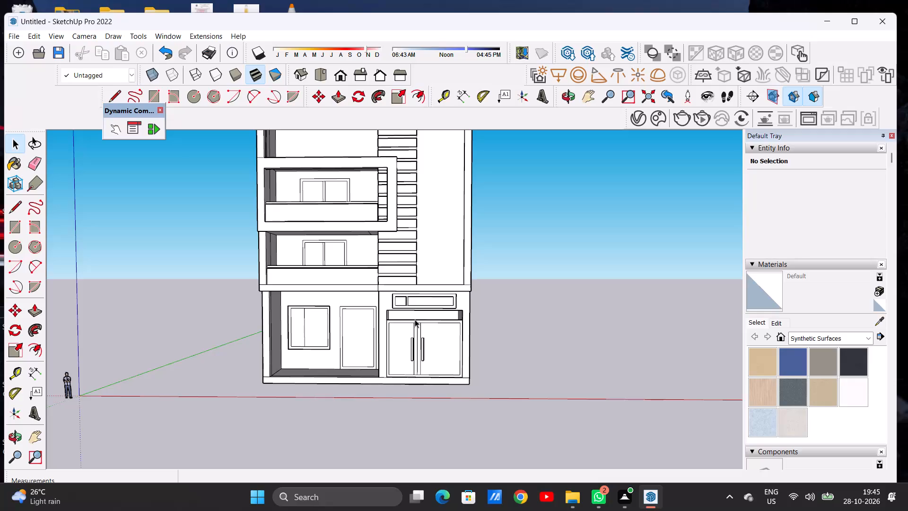
Examine the building's front facade from the ground-floor entrance up to the top-floor terrace, including the side and roof.
scroll(415, 319, "up", 8)
middle_click_drag(515, 325, 245, 311)
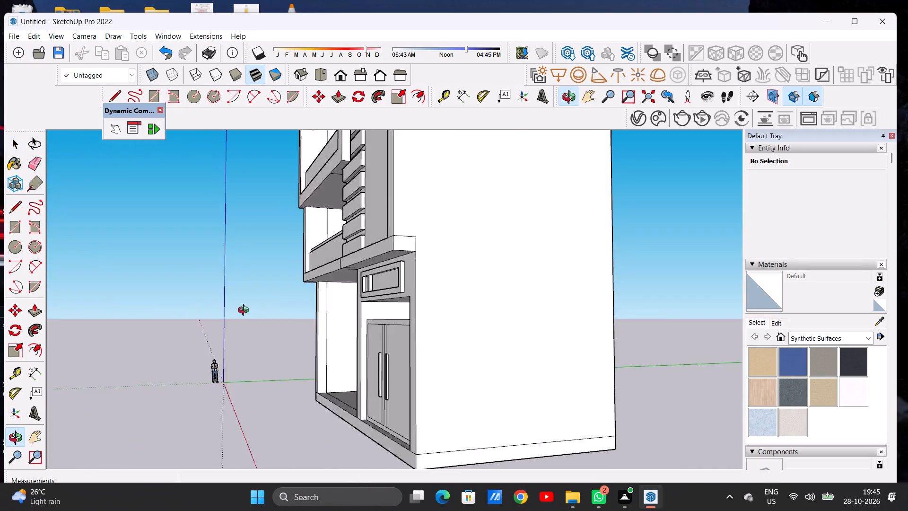
middle_click_drag(245, 311, 500, 327)
scroll(500, 339, "down", 4)
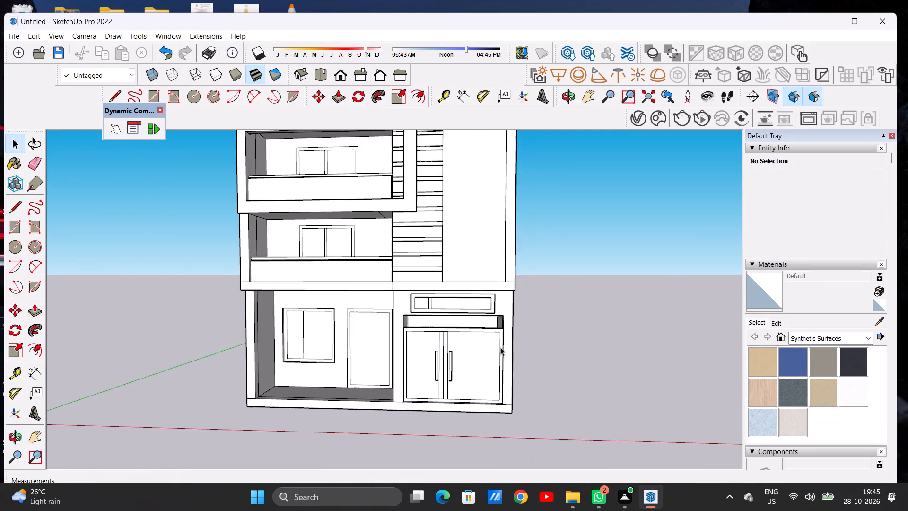
scroll(500, 347, "down", 11)
scroll(480, 282, "up", 10)
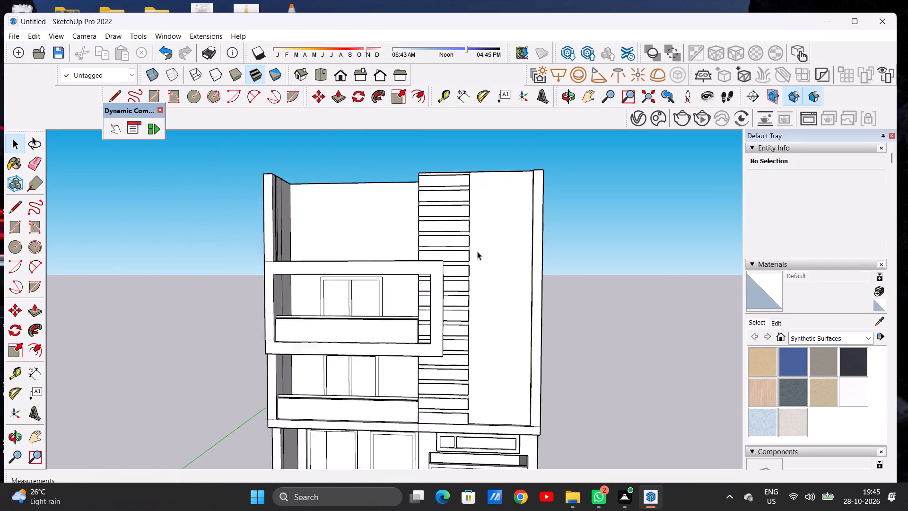
scroll(477, 251, "up", 1)
middle_click_drag(496, 236, 485, 241)
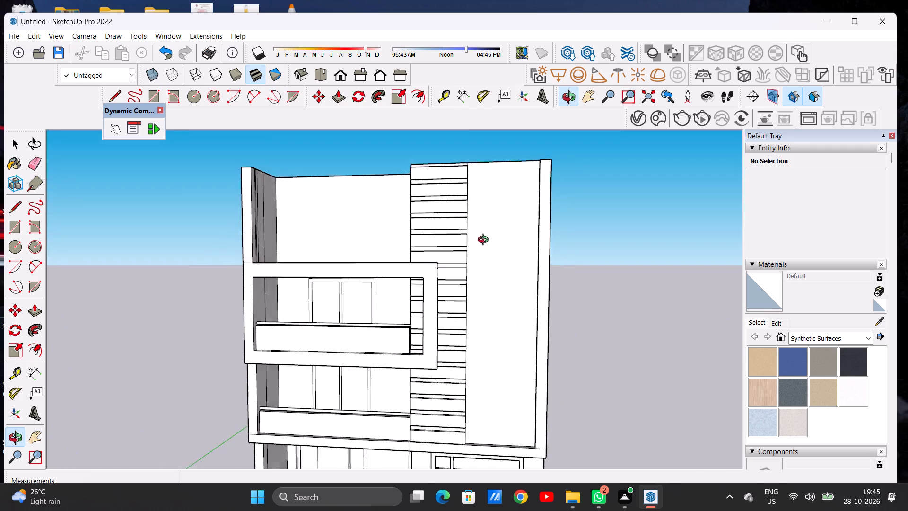
middle_click_drag(485, 241, 512, 269)
scroll(516, 255, "down", 11)
scroll(457, 242, "up", 9)
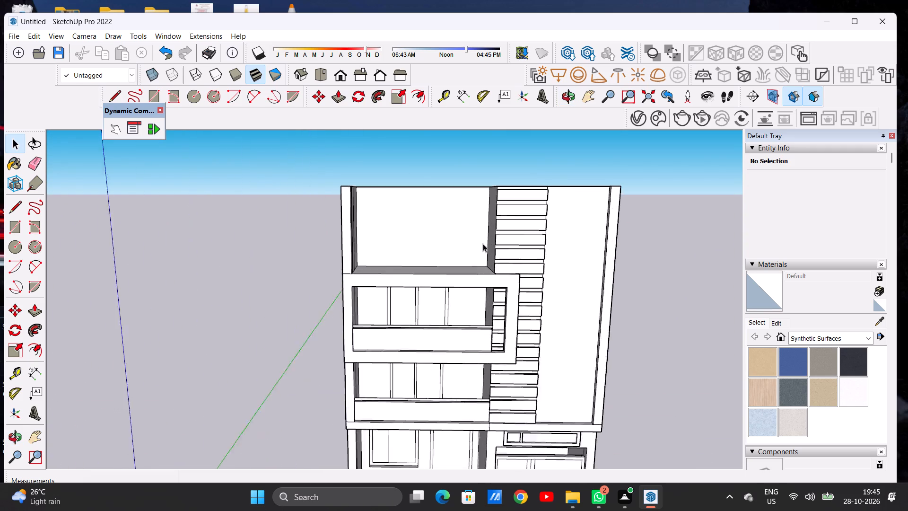
scroll(483, 244, "up", 4)
middle_click_drag(397, 243, 386, 338)
scroll(346, 247, "down", 7)
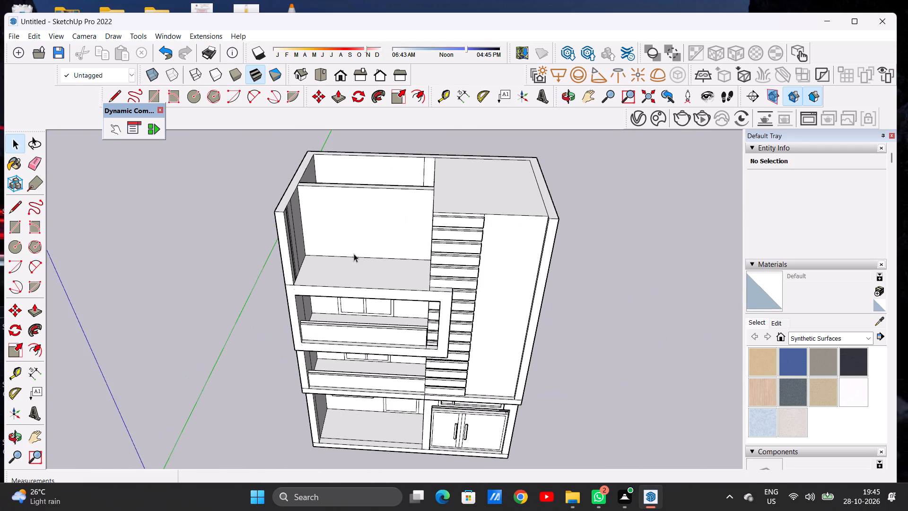
middle_click_drag(356, 251, 359, 169)
scroll(359, 239, "up", 7)
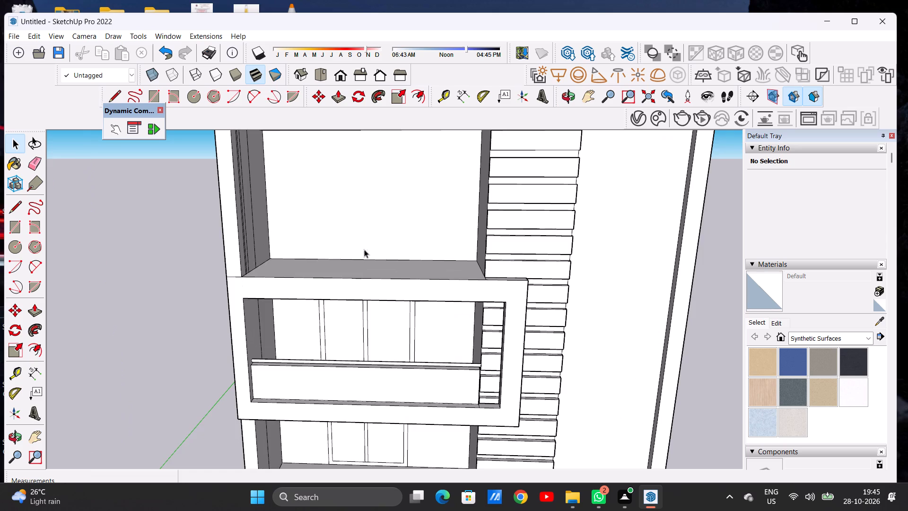
scroll(381, 261, "down", 12)
middle_click_drag(408, 291, 413, 229)
scroll(441, 265, "up", 10)
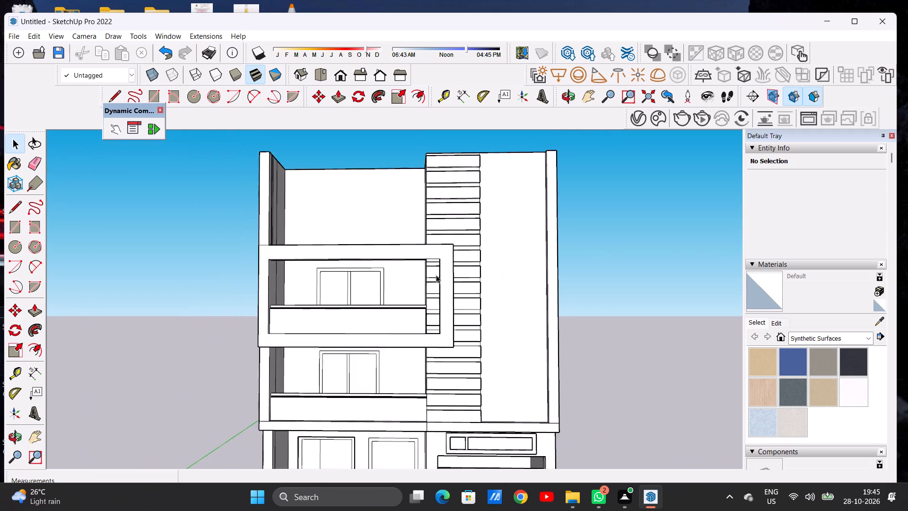
scroll(436, 275, "up", 6)
middle_click_drag(477, 265, 501, 305)
scroll(437, 253, "down", 18)
scroll(386, 259, "up", 1)
scroll(386, 259, "down", 2)
scroll(399, 313, "up", 2)
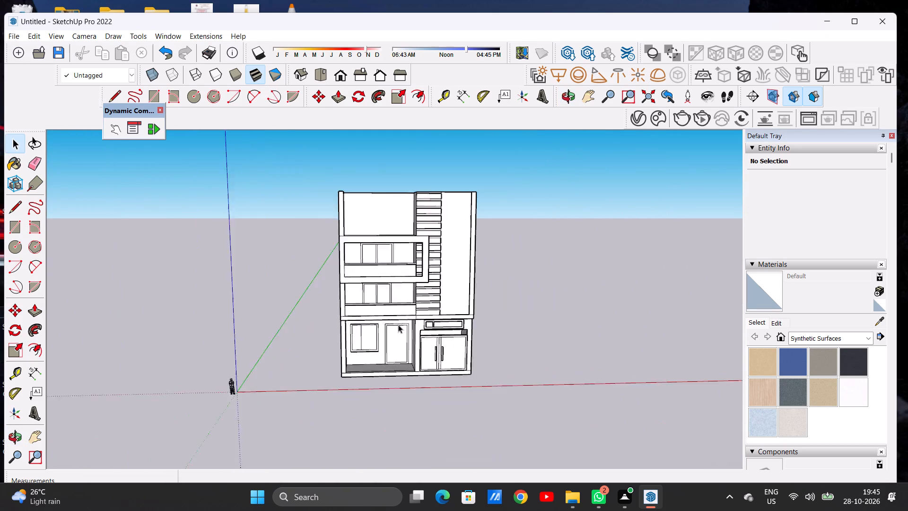
scroll(398, 325, "down", 1)
scroll(398, 325, "up", 6)
scroll(399, 350, "down", 1)
scroll(399, 350, "up", 6)
middle_click_drag(392, 344, 380, 340)
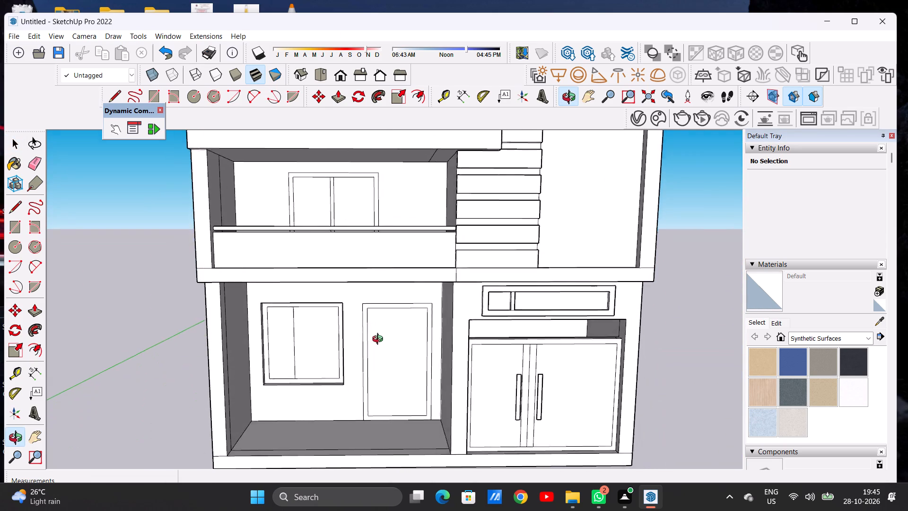
middle_click_drag(380, 340, 382, 340)
scroll(362, 328, "up", 1)
scroll(362, 328, "down", 11)
scroll(360, 369, "down", 3)
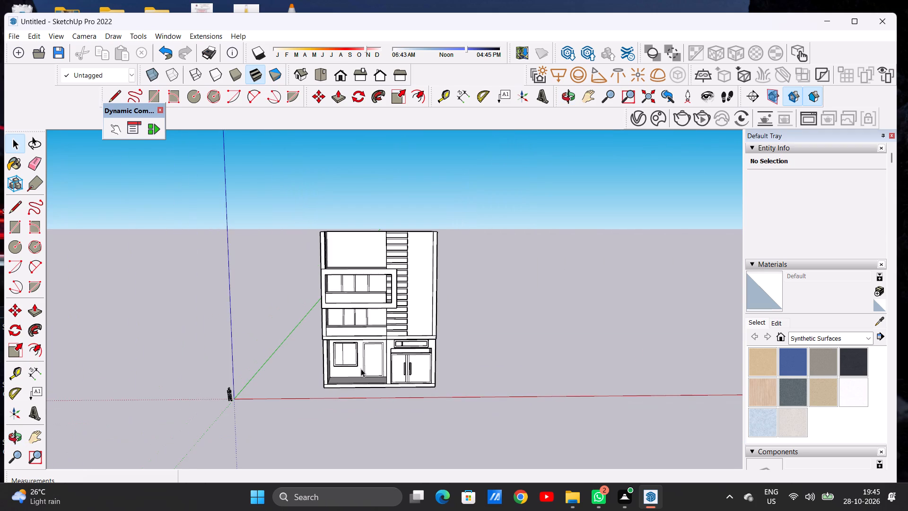
scroll(365, 265, "up", 12)
middle_click_drag(350, 234, 340, 342)
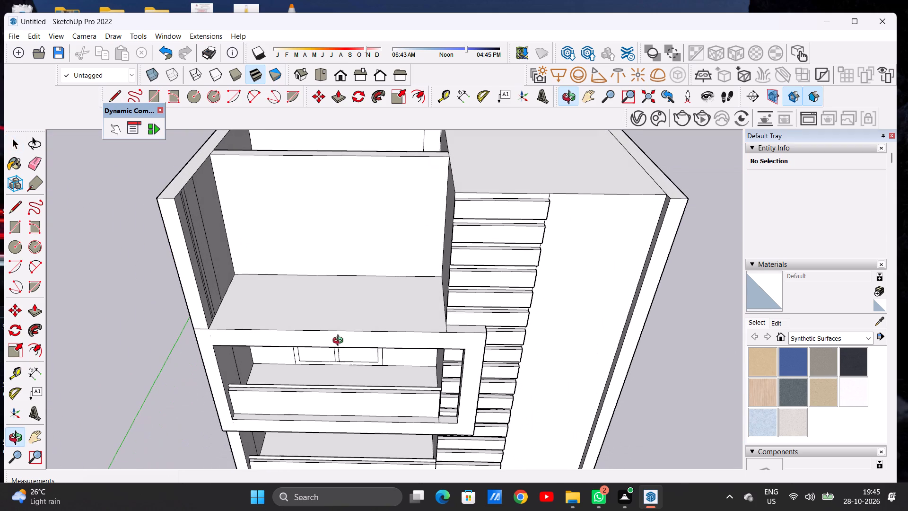
middle_click_drag(340, 342, 340, 342)
scroll(351, 294, "down", 6)
middle_click_drag(365, 287, 375, 195)
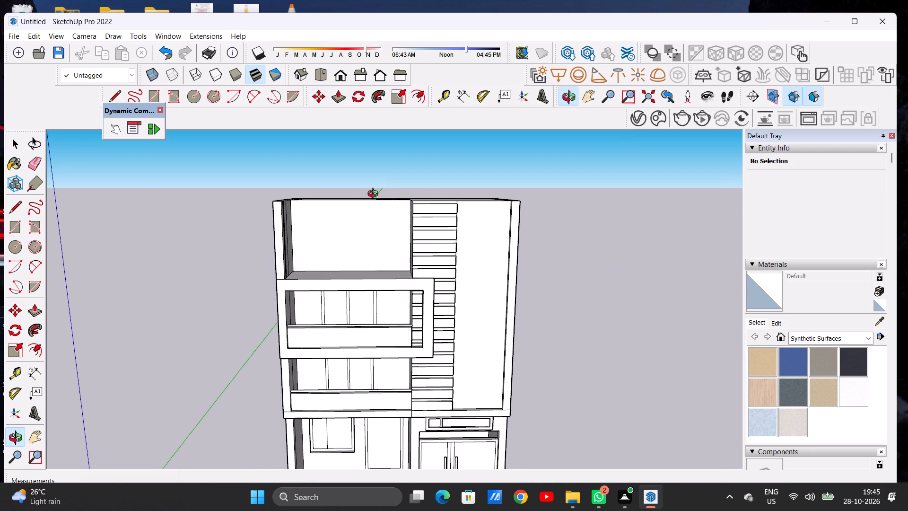
middle_click_drag(375, 195, 373, 186)
Draw a square about 15' 2" per side on the top-floor back wall, just above the terrace floor.
scroll(347, 244, "up", 3)
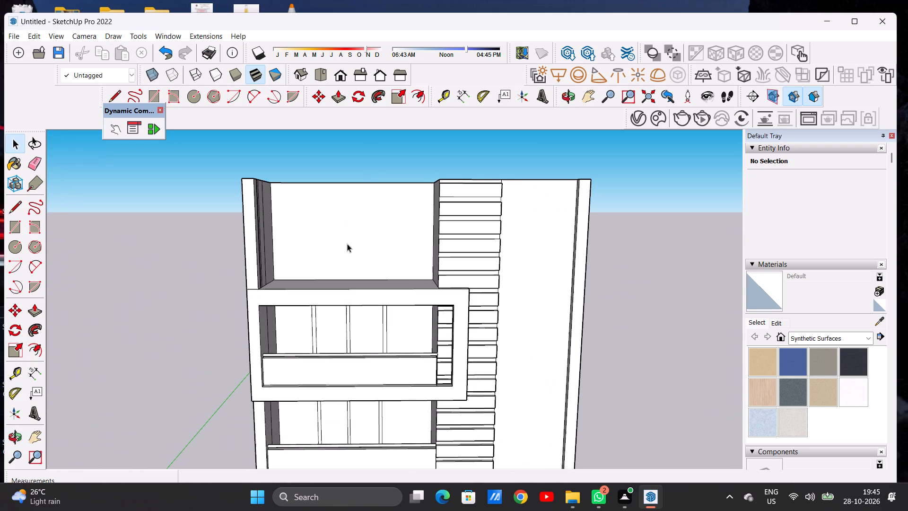
key("r")
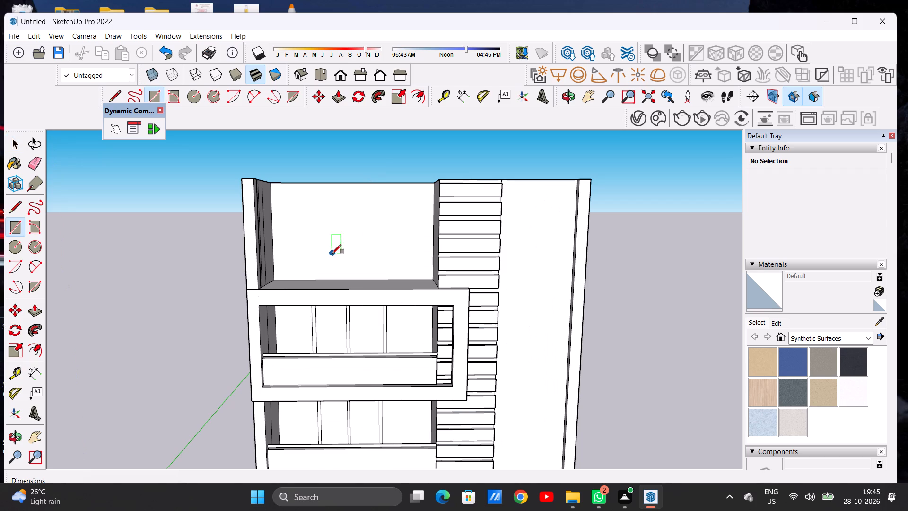
left_click(311, 277)
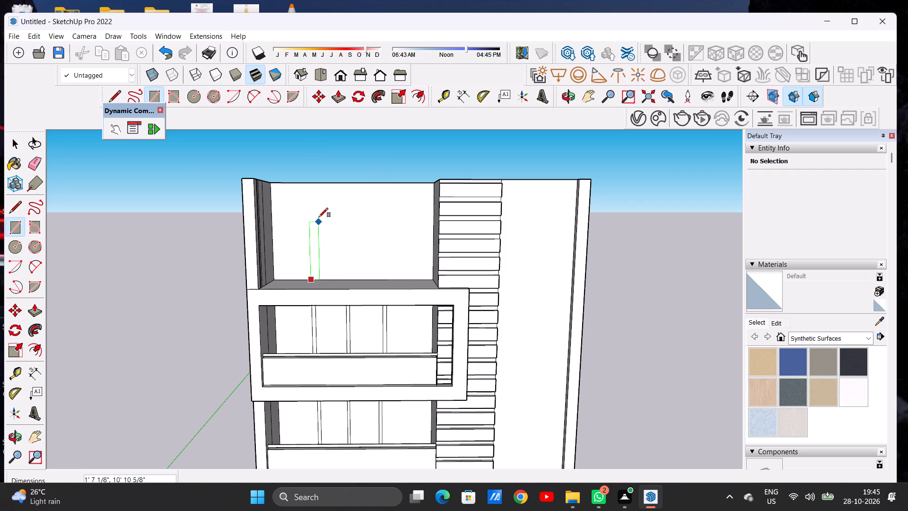
left_click(393, 193)
key("space")
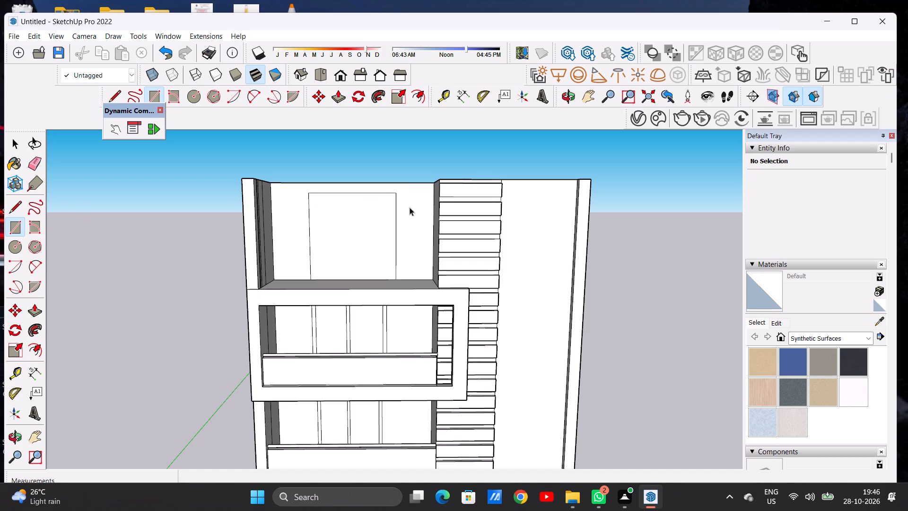
Offset the outline of the top-floor square inward to form a narrow window frame border.
scroll(426, 218, "down", 6)
scroll(421, 229, "up", 7)
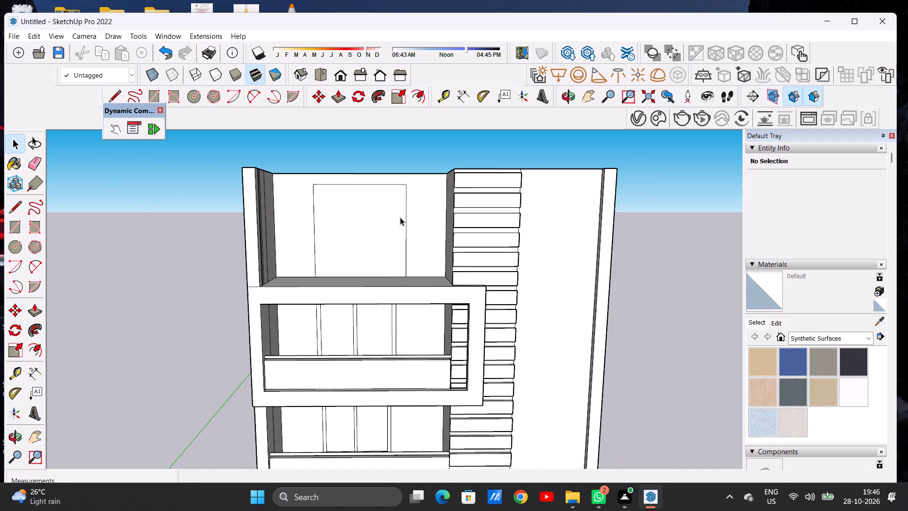
type("OF")
left_click(363, 184)
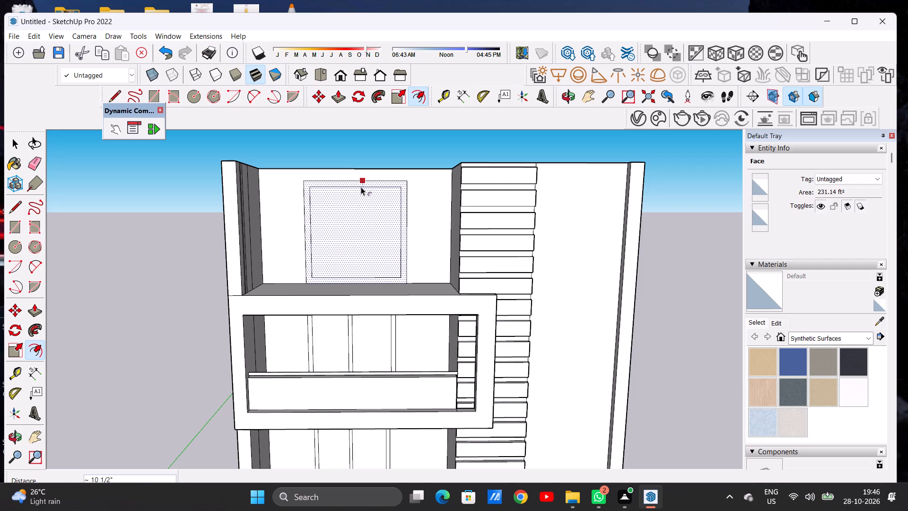
left_click(361, 186)
key("space")
Draw a vertical line about 13' 9" long down the inner frame, slightly left of its centre, from top to bottom edge.
type("L")
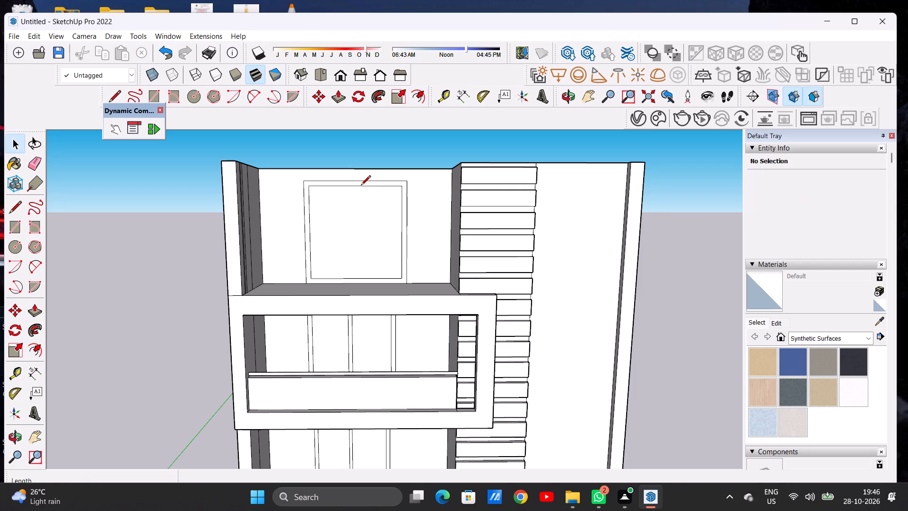
scroll(352, 259, "up", 3)
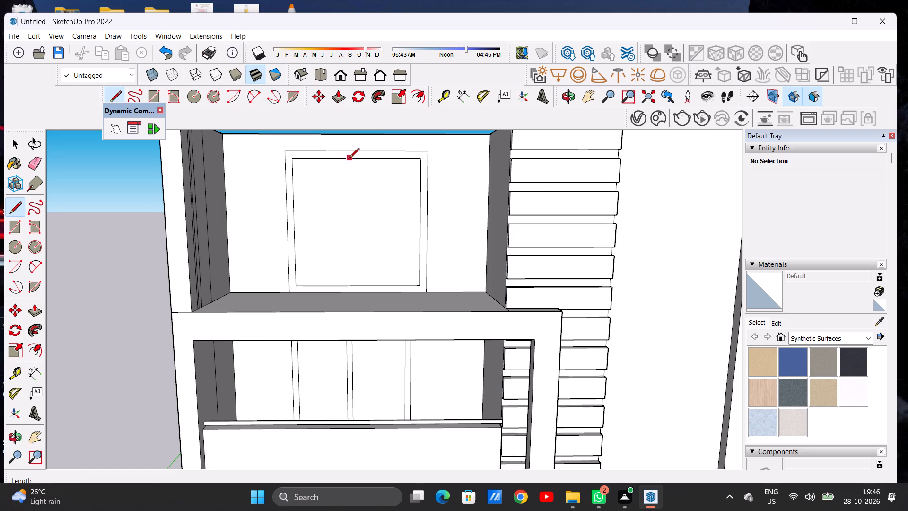
scroll(356, 163, "up", 5)
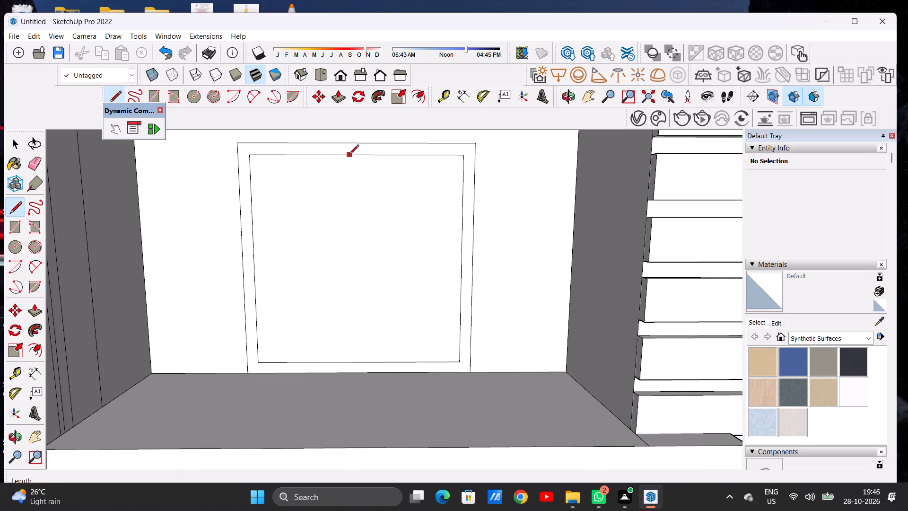
left_click(350, 155)
scroll(352, 163, "down", 2)
scroll(352, 163, "up", 1)
scroll(352, 163, "down", 5)
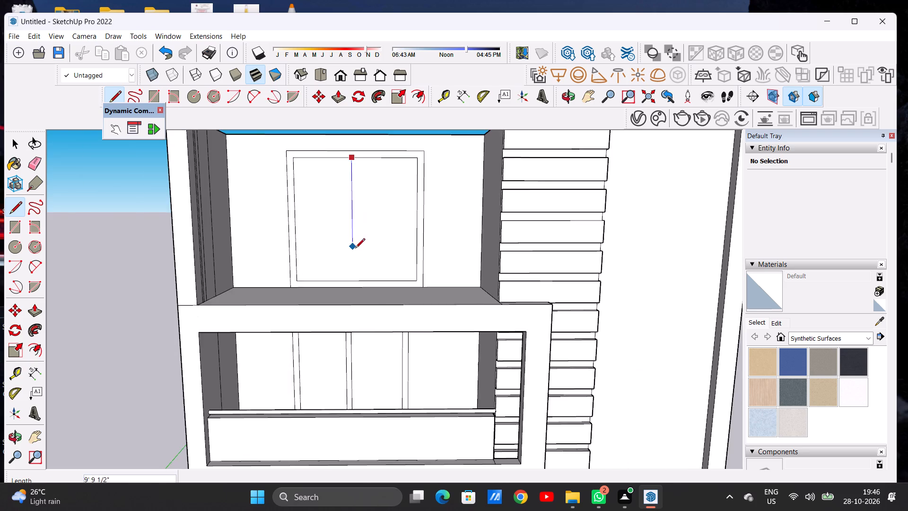
scroll(356, 256, "up", 3)
scroll(356, 258, "down", 1)
scroll(356, 258, "up", 2)
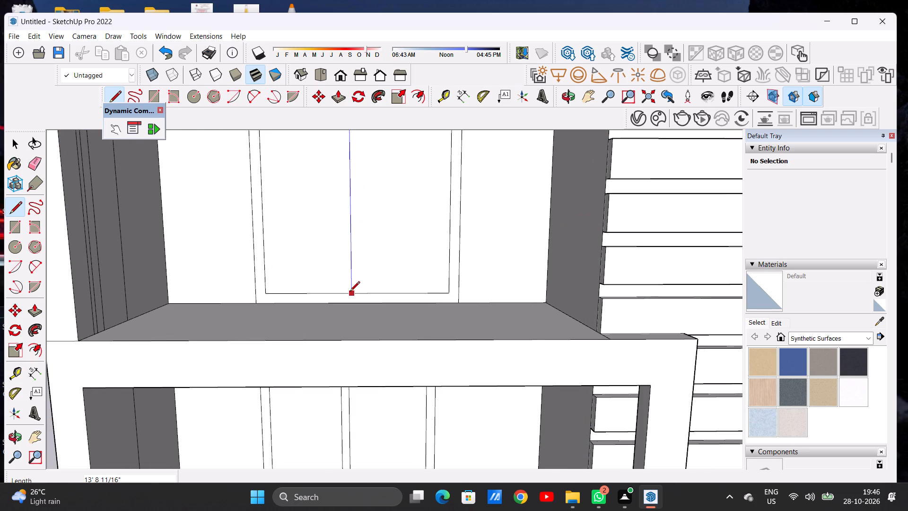
left_click(350, 292)
Draw a second vertical line about 13' 9" long just right of the first, completing a narrow central mullion in the frame.
scroll(353, 287, "down", 5)
scroll(365, 177, "up", 3)
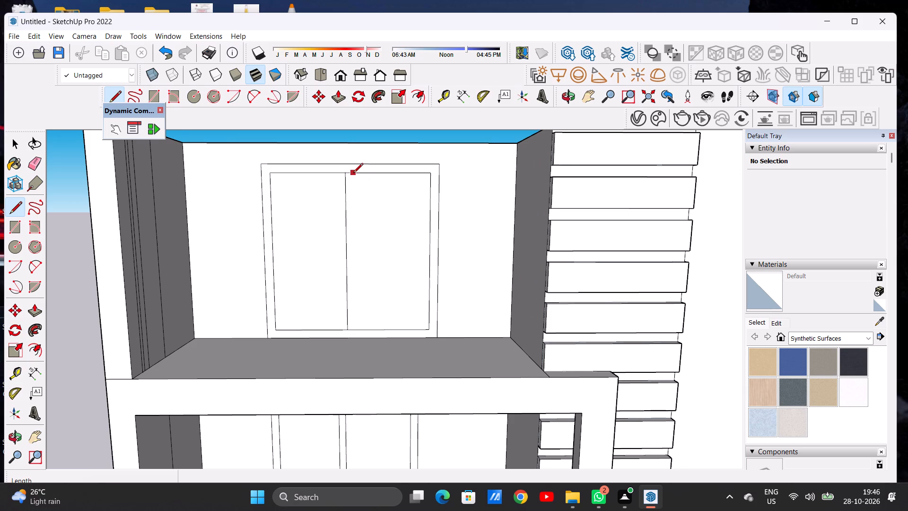
left_click(353, 174)
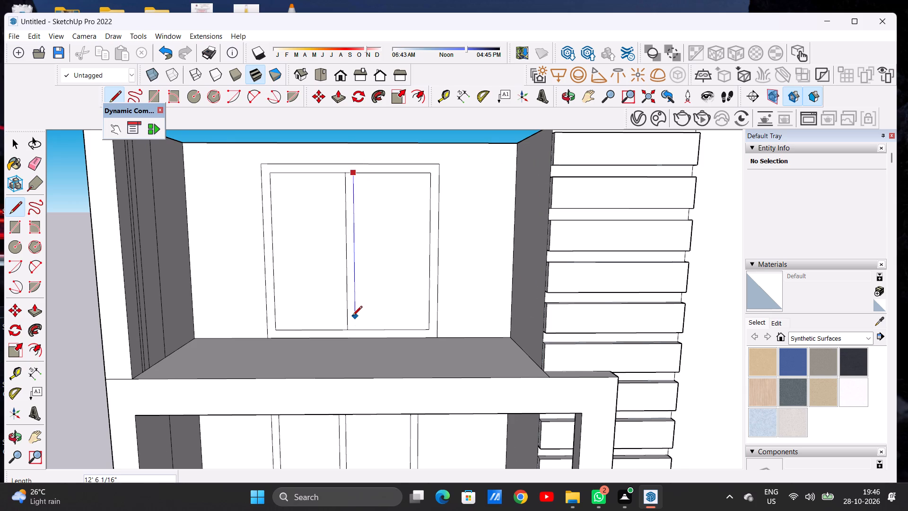
key("space")
key("l")
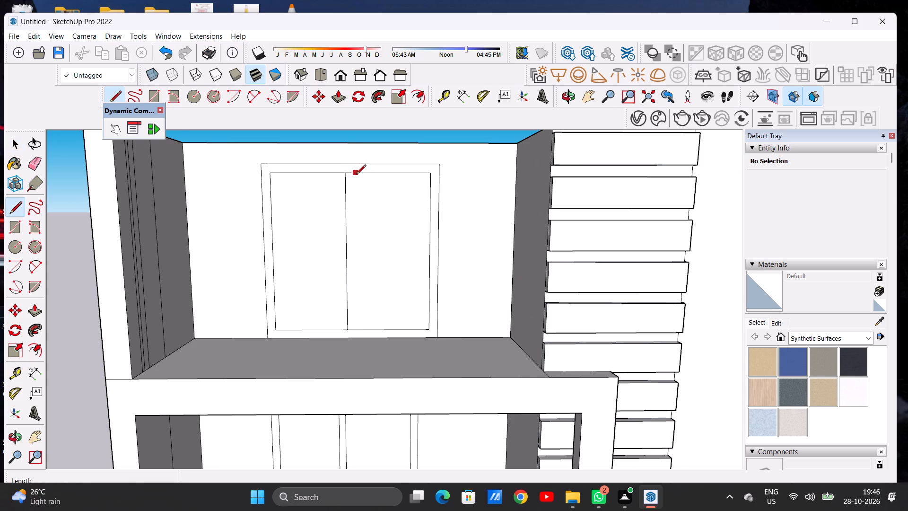
left_click(355, 174)
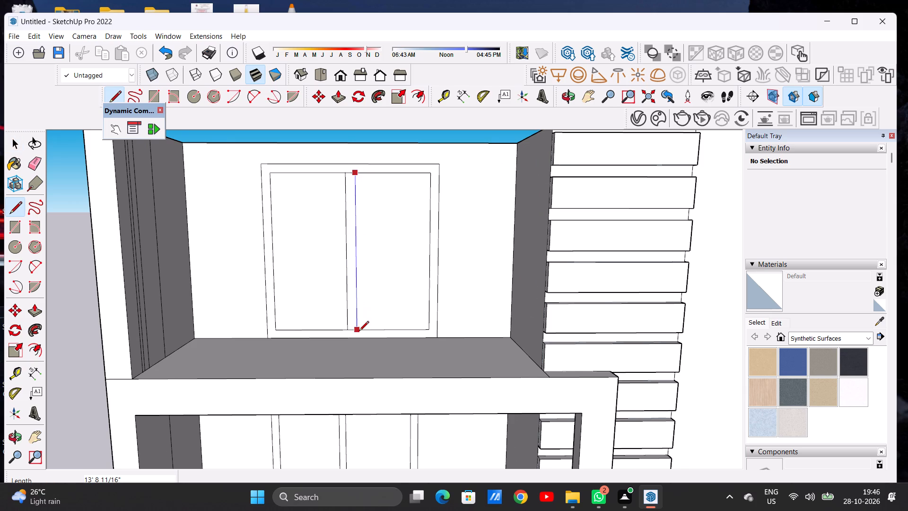
left_click(355, 327)
key("space")
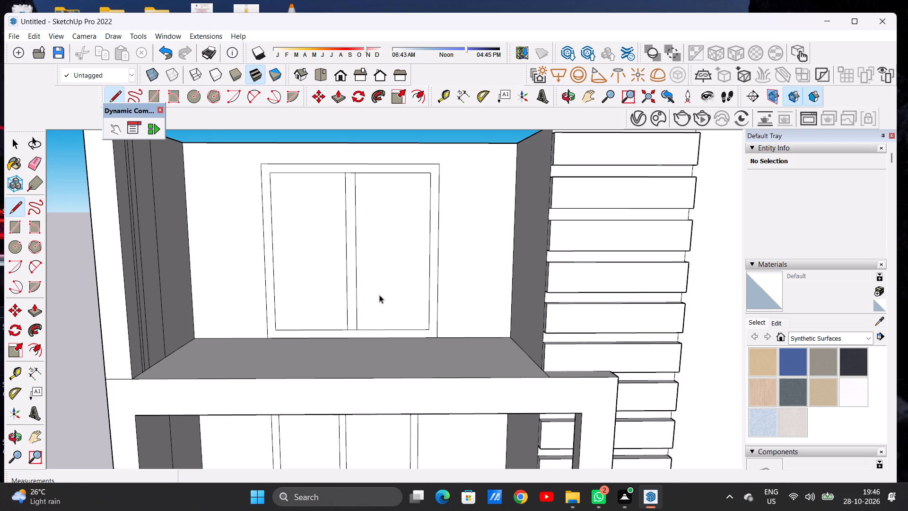
Examine the whole facade with the top-floor window from above, below and the front, comparing it with the lower floors.
scroll(379, 295, "down", 16)
scroll(362, 271, "up", 9)
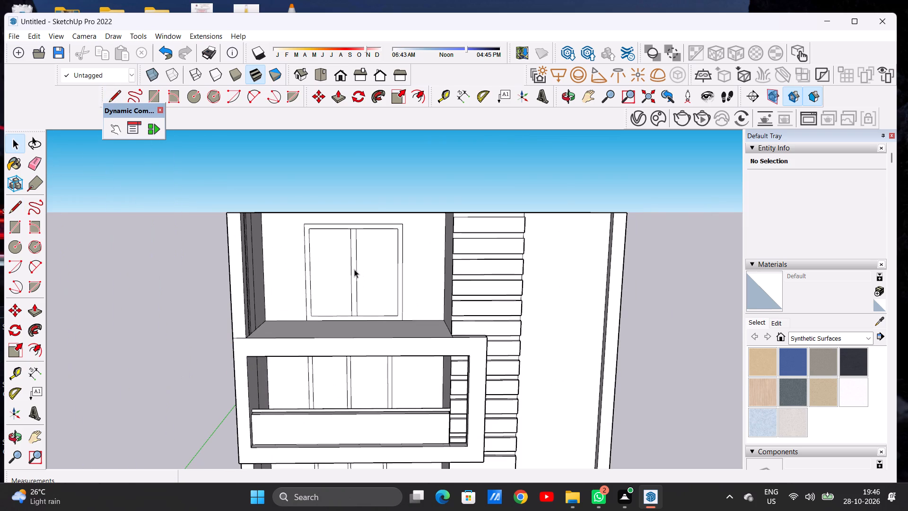
scroll(354, 269, "down", 9)
middle_click_drag(362, 272, 355, 271)
scroll(359, 267, "up", 7)
scroll(370, 273, "down", 12)
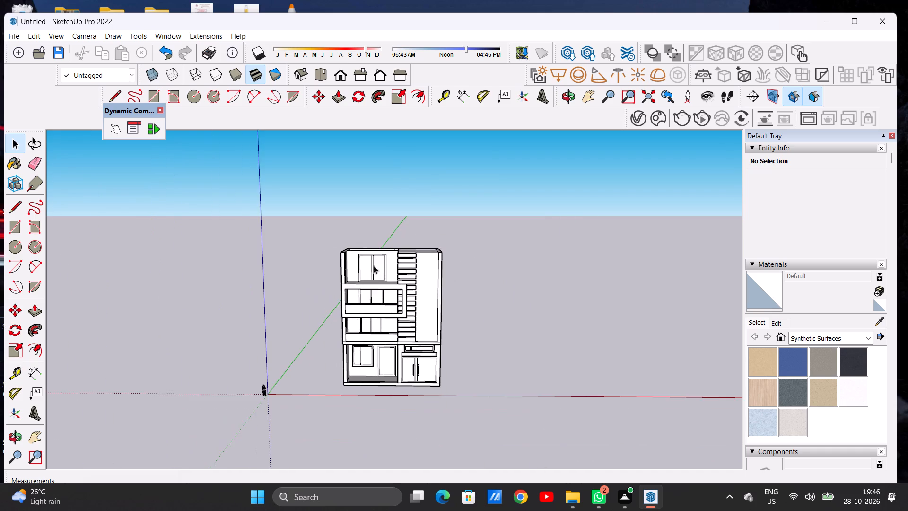
scroll(369, 265, "up", 9)
middle_click(409, 254)
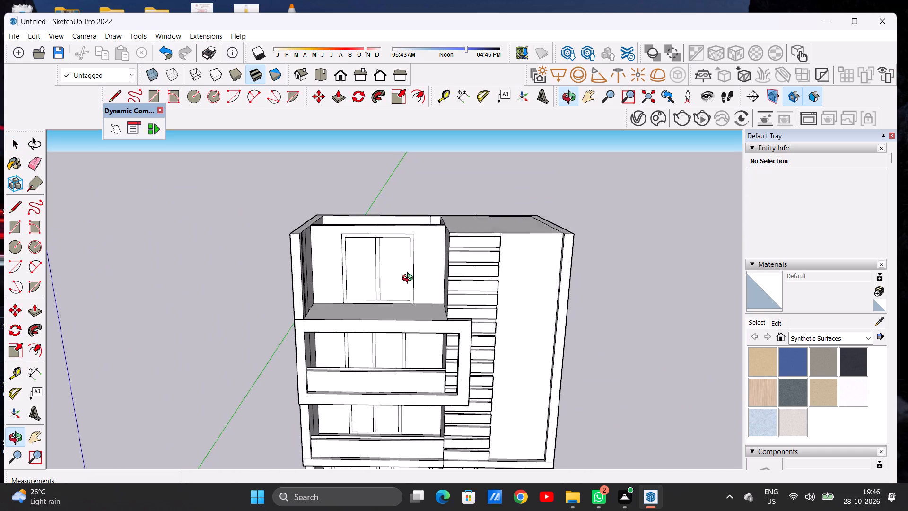
scroll(413, 255, "down", 4)
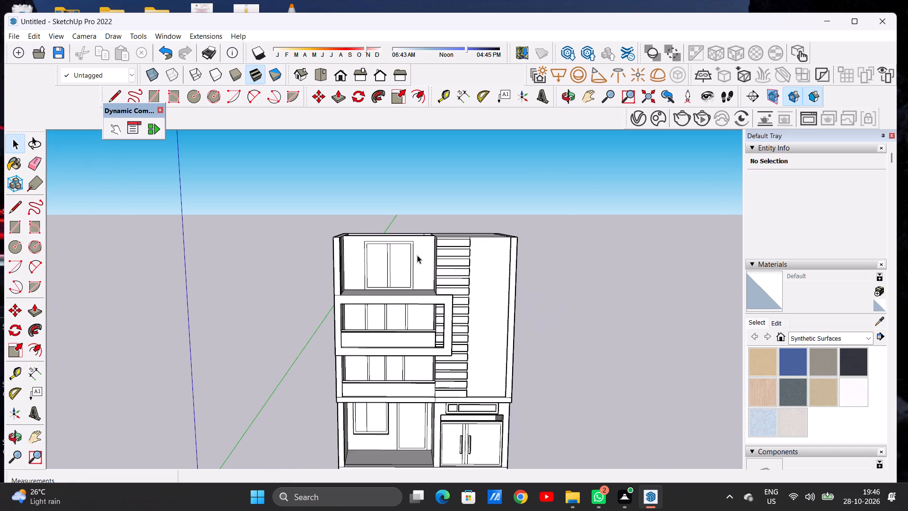
scroll(417, 255, "down", 4)
scroll(454, 375, "up", 6)
middle_click_drag(489, 358, 400, 276)
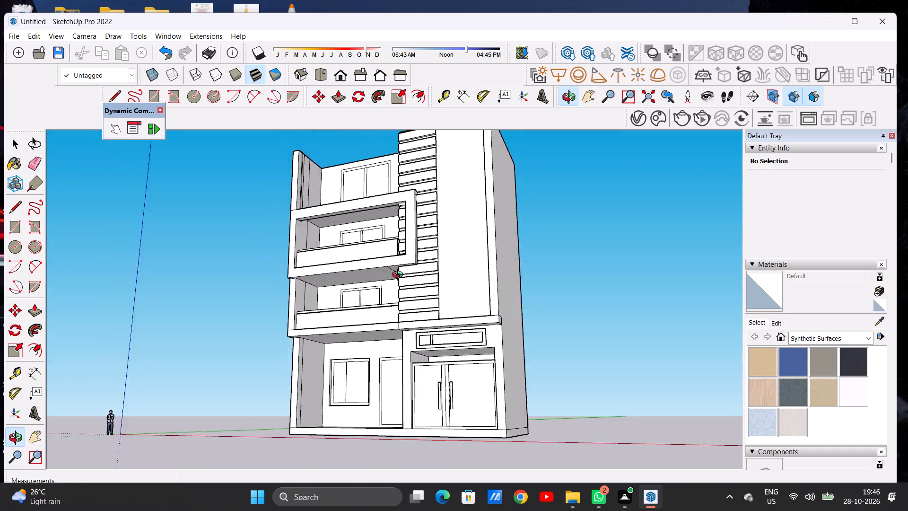
middle_click_drag(400, 276, 503, 326)
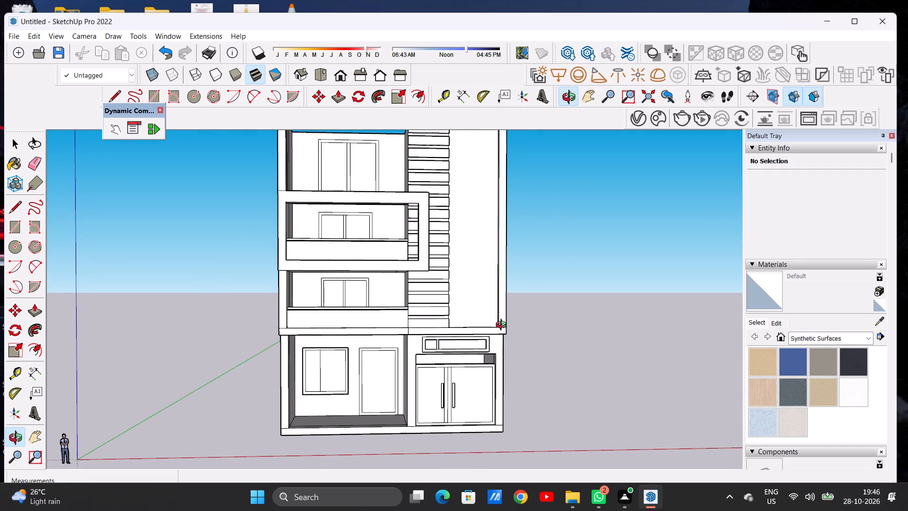
Examine the facade from the front and above, comparing the top-floor balcony with the parapeted balconies on the floors below.
middle_click_drag(503, 326, 485, 331)
scroll(499, 347, "down", 9)
scroll(474, 244, "up", 6)
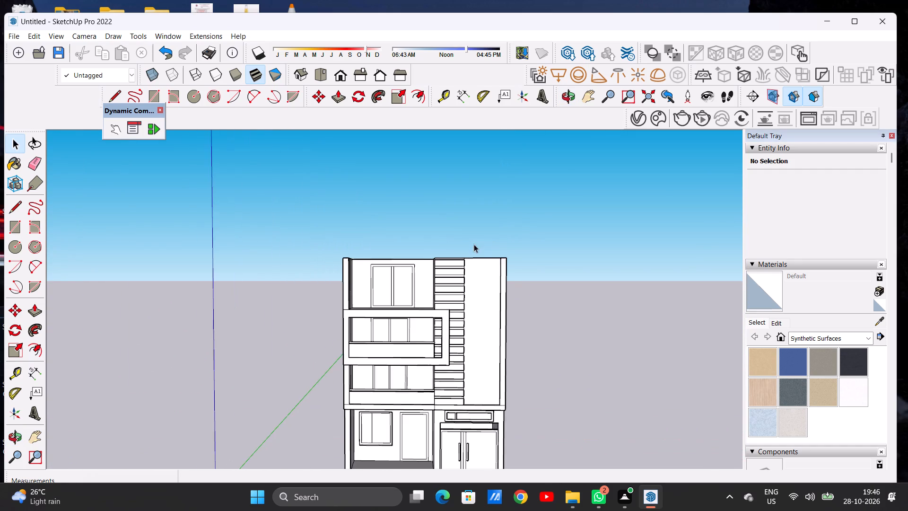
scroll(474, 244, "up", 1)
middle_click_drag(453, 236, 447, 225)
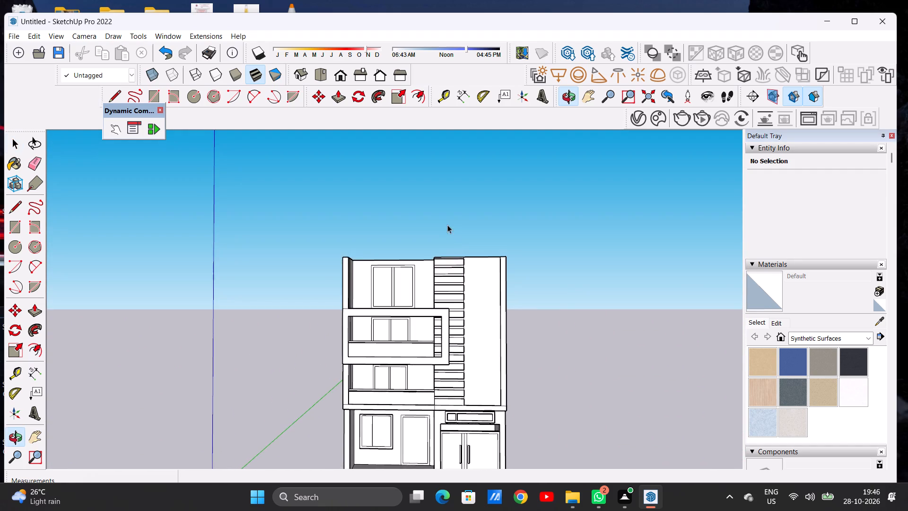
scroll(445, 229, "up", 1)
scroll(441, 233, "down", 8)
scroll(478, 326, "up", 1)
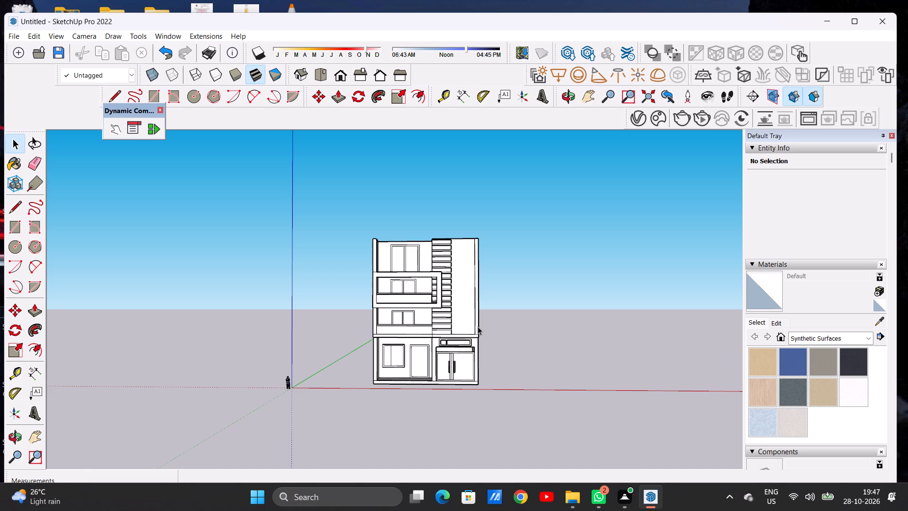
scroll(459, 335, "down", 6)
scroll(410, 288, "up", 2)
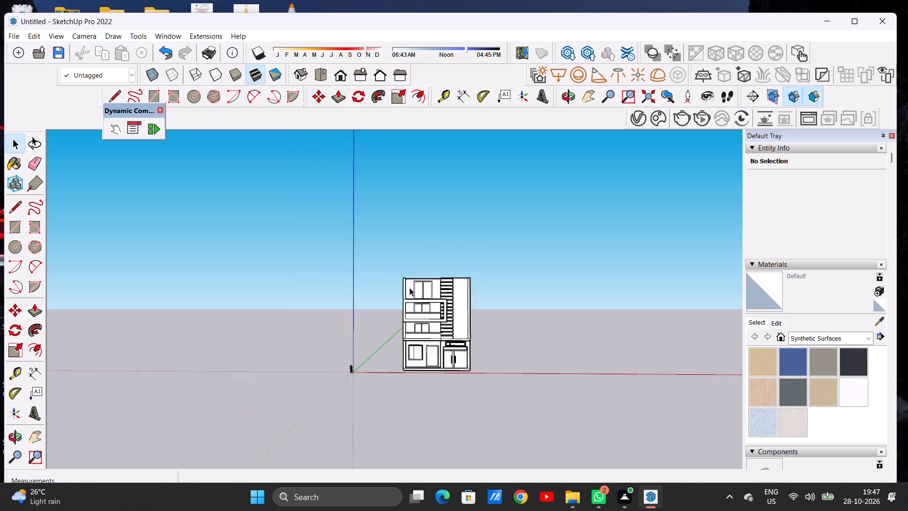
scroll(410, 288, "up", 7)
middle_click_drag(405, 287, 408, 362)
scroll(421, 299, "up", 7)
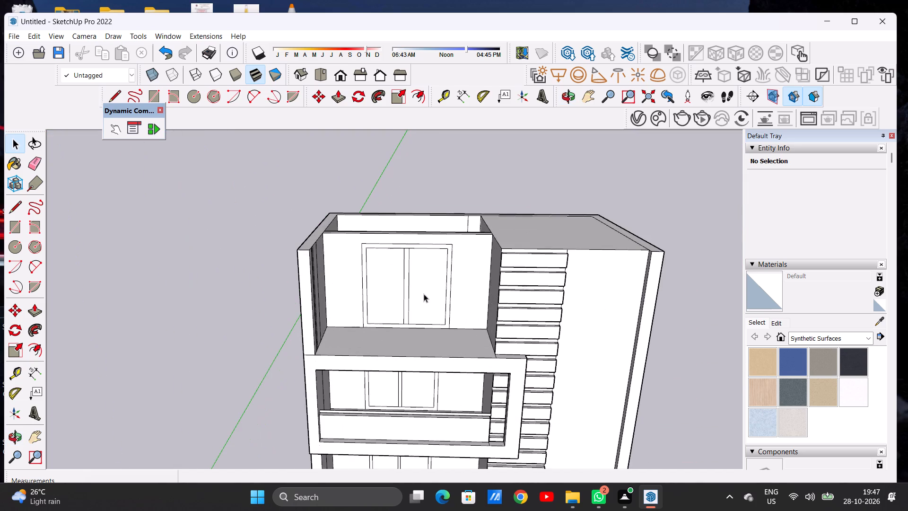
middle_click_drag(400, 287, 435, 247)
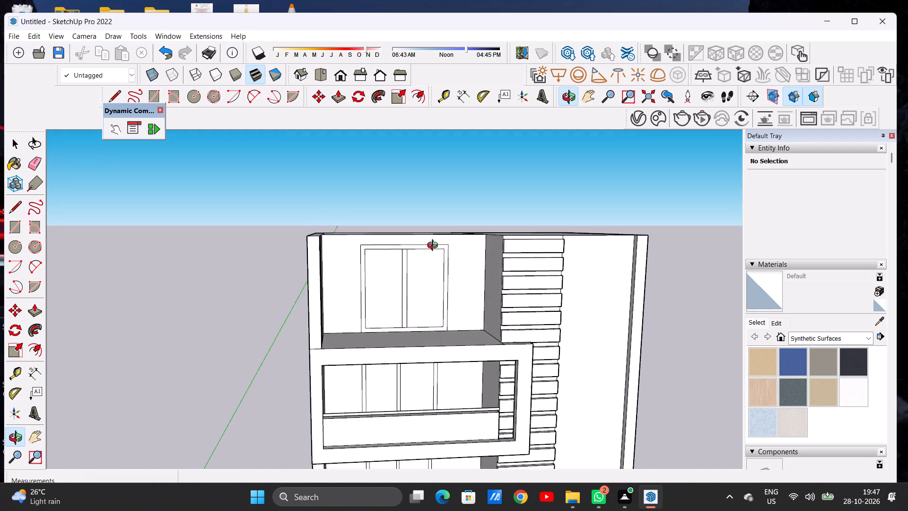
middle_click_drag(435, 247, 408, 248)
scroll(397, 265, "down", 5)
scroll(385, 285, "up", 1)
scroll(389, 286, "down", 14)
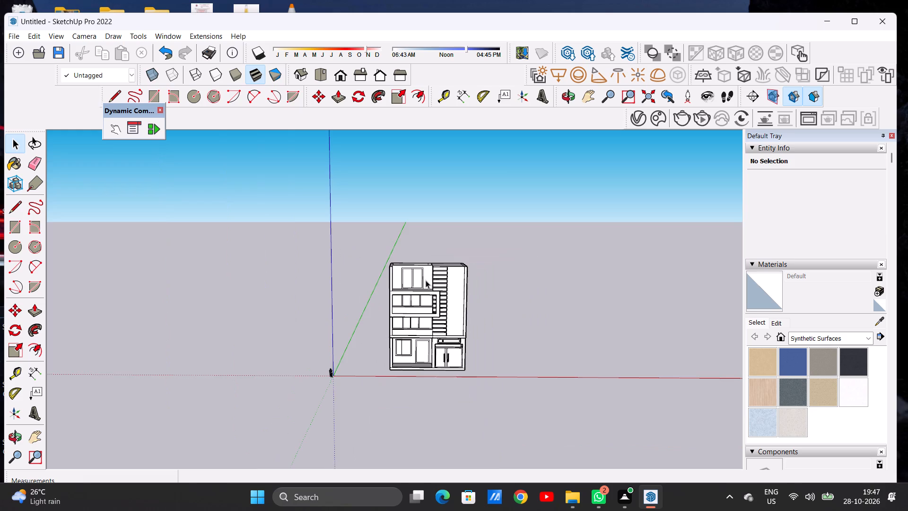
scroll(421, 284, "up", 12)
middle_click_drag(407, 273, 405, 390)
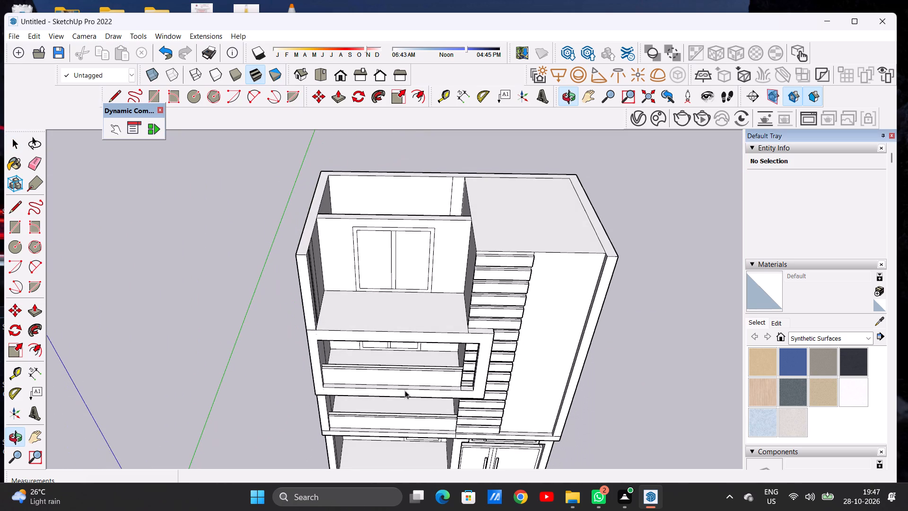
scroll(438, 329, "up", 7)
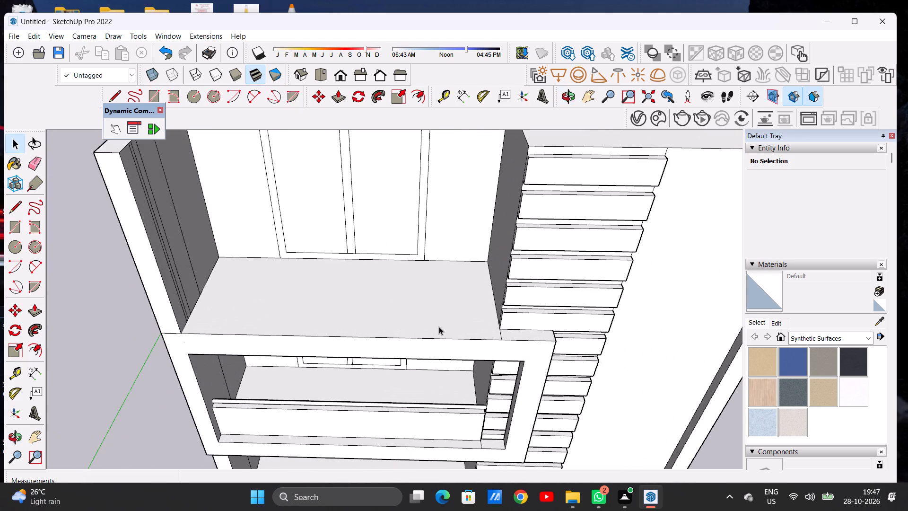
Draw a line about 28' 4" long across the top-floor balcony floor, parallel to its front edge, from side wall to side wall.
key("l")
middle_click_drag(450, 324, 455, 368)
scroll(421, 353, "up", 4)
left_click(544, 345)
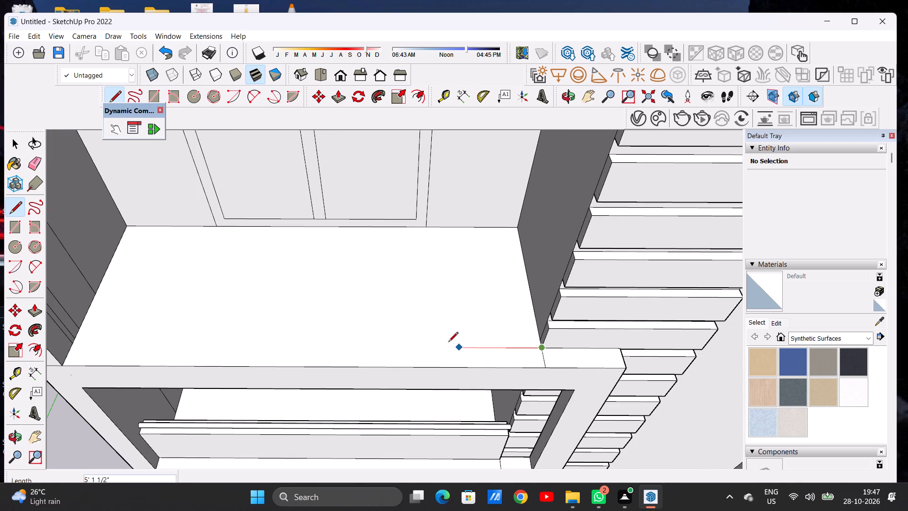
scroll(482, 342, "down", 5)
scroll(263, 334, "up", 6)
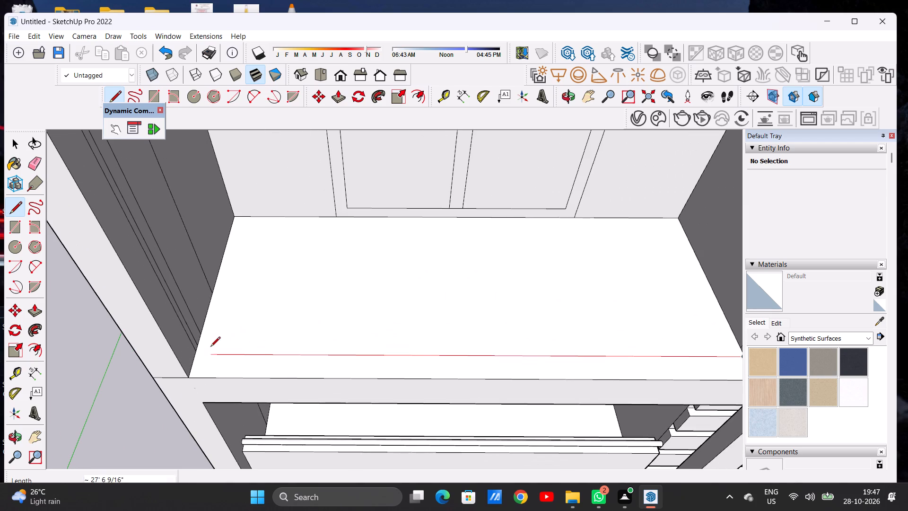
scroll(210, 347, "up", 1)
scroll(210, 347, "down", 1)
scroll(210, 347, "up", 4)
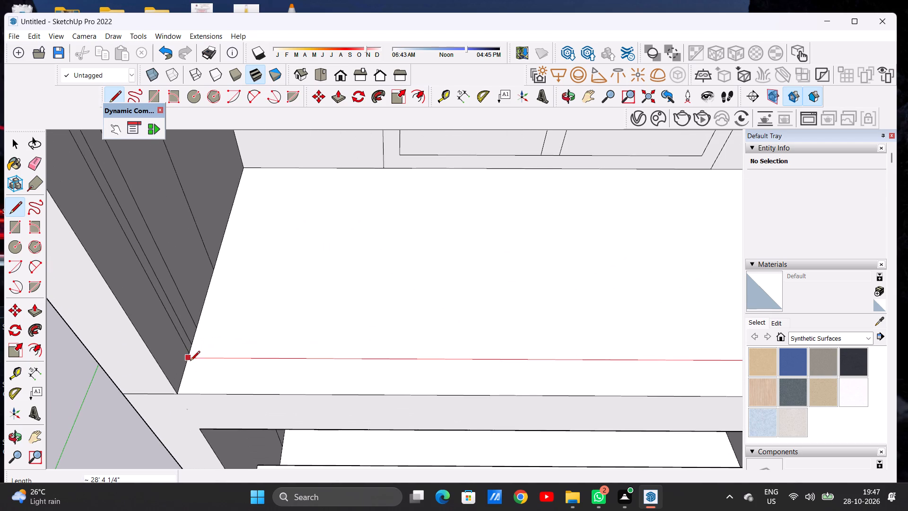
left_click(190, 361)
key("space")
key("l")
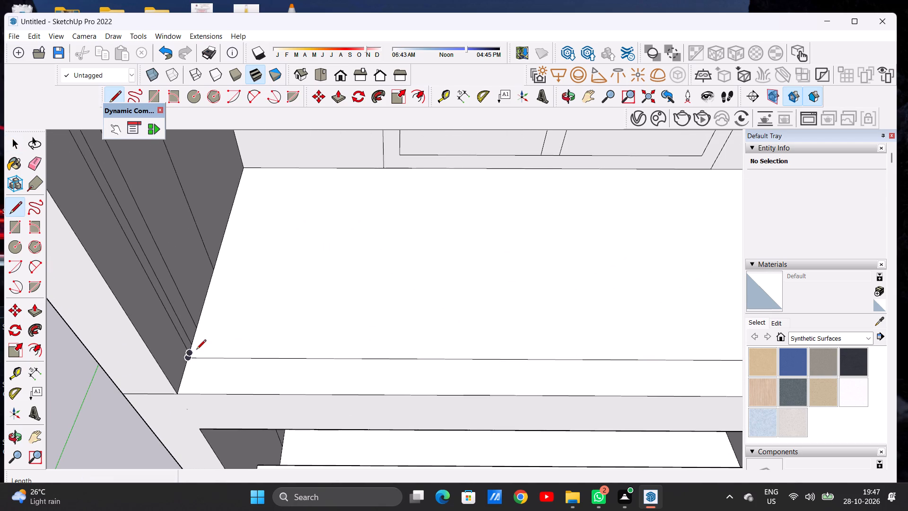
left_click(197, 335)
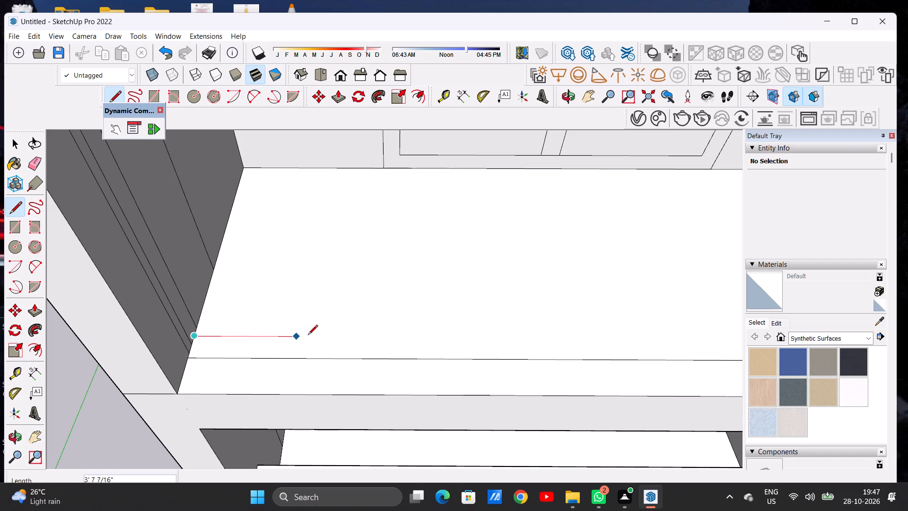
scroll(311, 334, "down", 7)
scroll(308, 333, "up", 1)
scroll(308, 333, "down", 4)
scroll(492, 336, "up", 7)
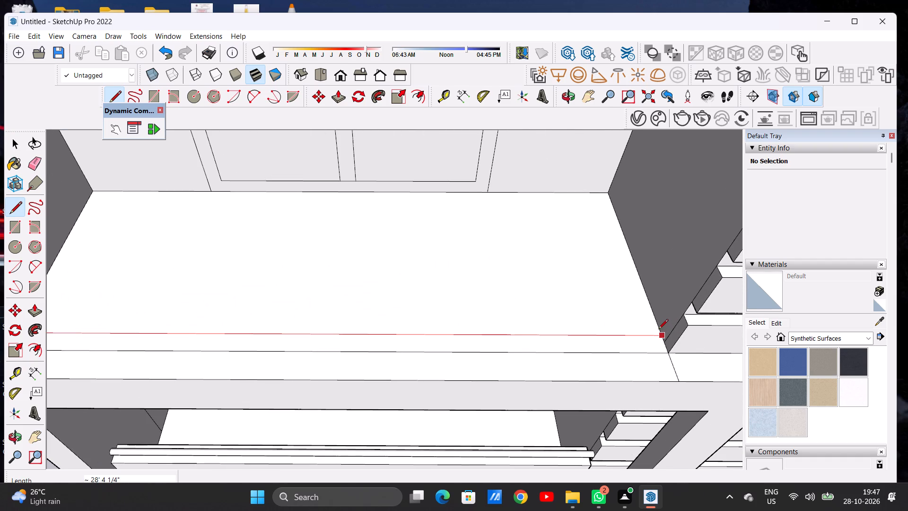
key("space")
Draw a second parallel line about 28' 4" long just behind the first, enclosing a narrow parapet strip on the balcony floor.
type("L")
scroll(437, 299, "down", 5)
scroll(215, 307, "up", 6)
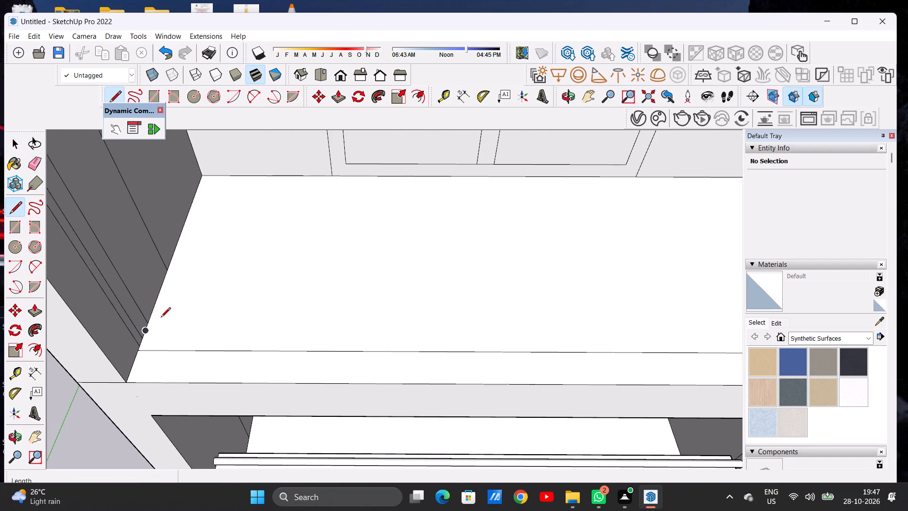
left_click(152, 325)
scroll(282, 327, "down", 7)
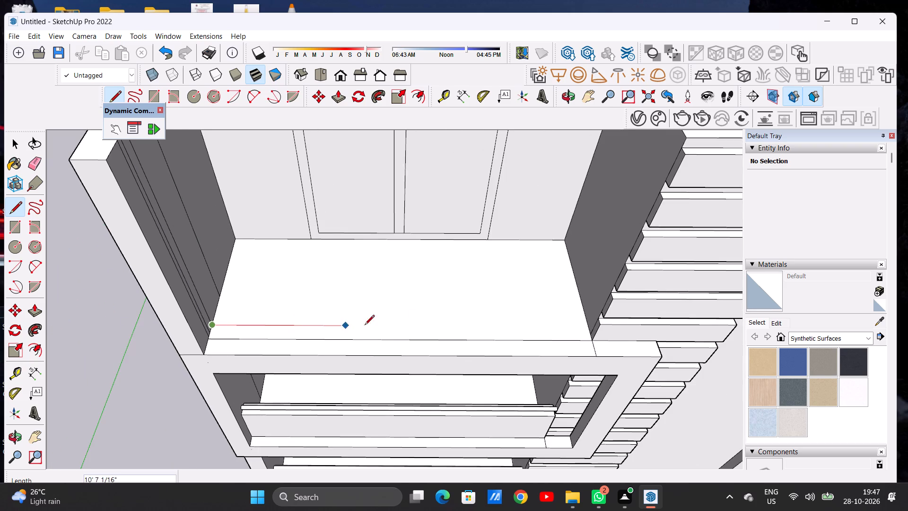
scroll(536, 323, "up", 6)
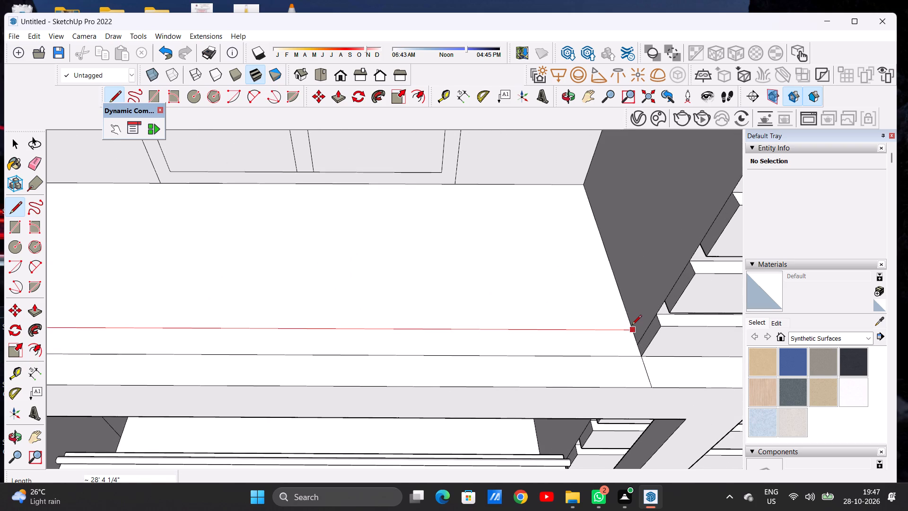
left_click(632, 326)
key("space")
Erase the stray vertical lines on the inner face of the top-floor balcony's outer side wall.
scroll(489, 304, "down", 9)
middle_click_drag(385, 291, 231, 255)
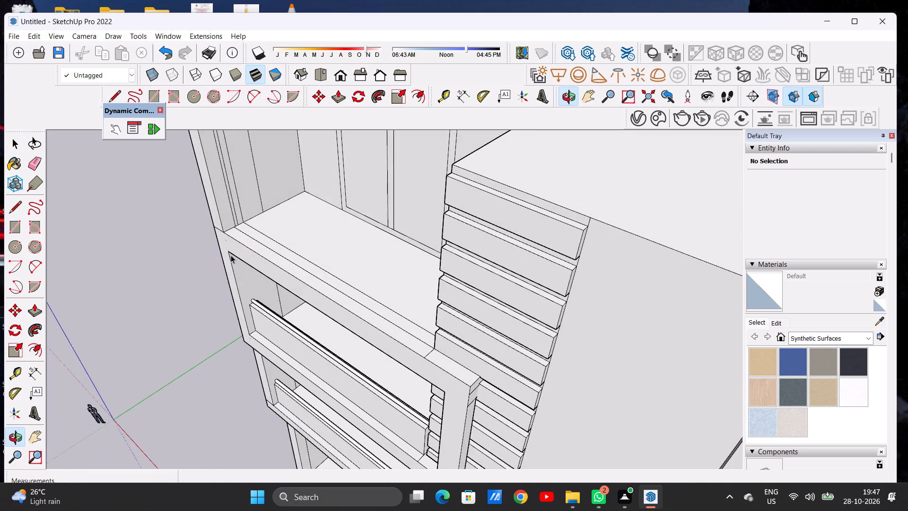
scroll(248, 288, "down", 10)
key("e")
scroll(248, 220, "up", 15)
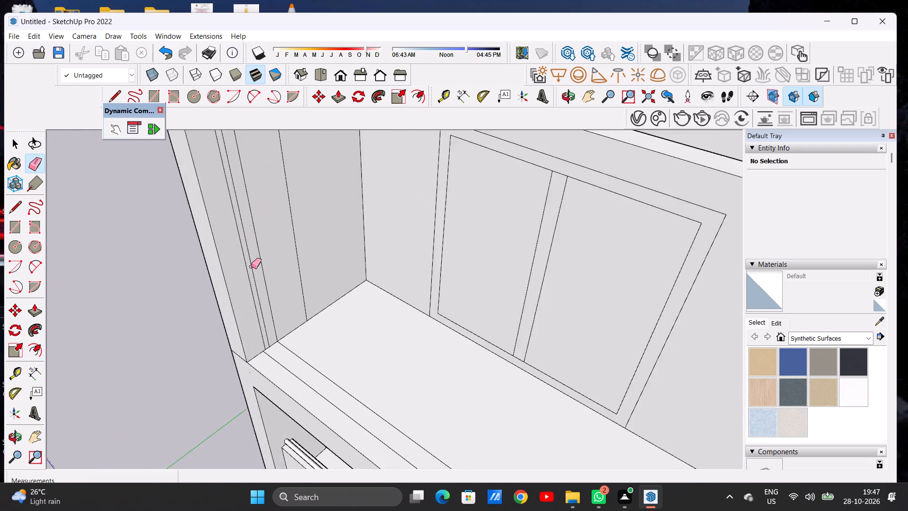
scroll(251, 266, "up", 5)
left_click(253, 267)
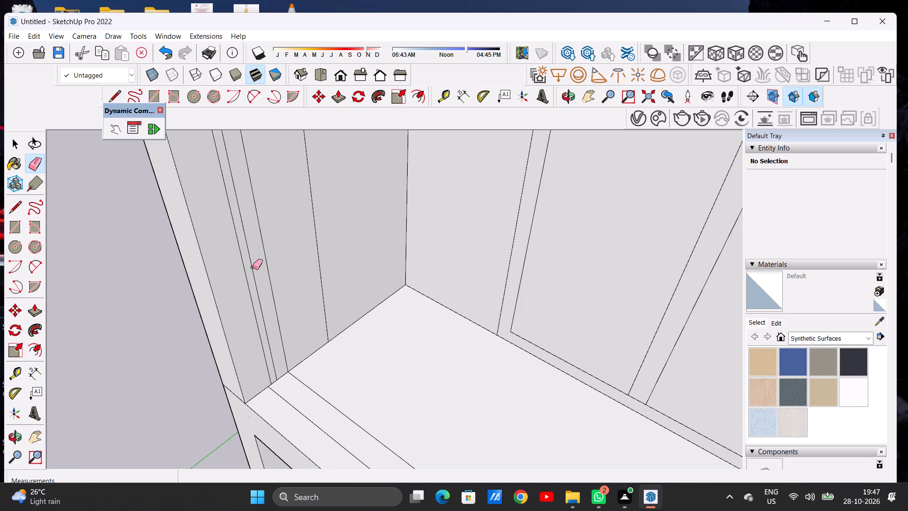
left_click_drag(249, 267, 247, 270)
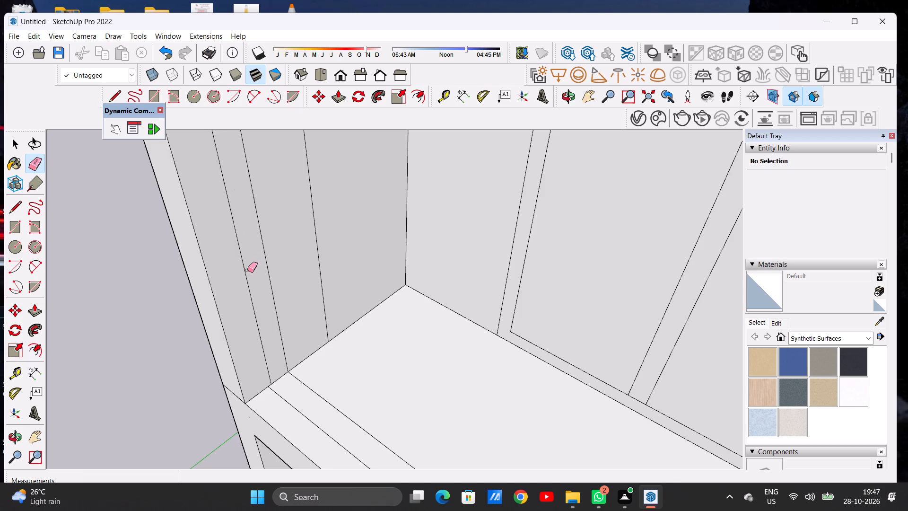
left_click_drag(247, 270, 246, 272)
scroll(263, 278, "down", 5)
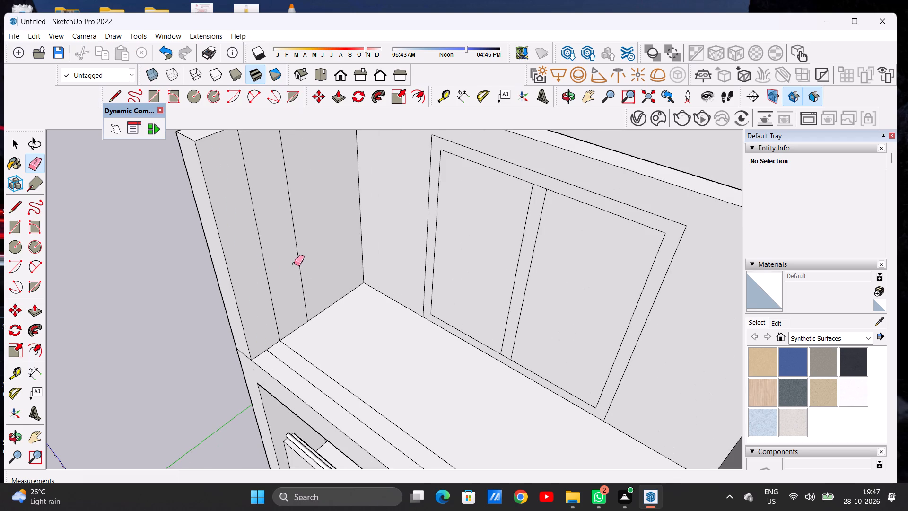
left_click_drag(267, 273, 262, 279)
left_click_drag(305, 263, 298, 267)
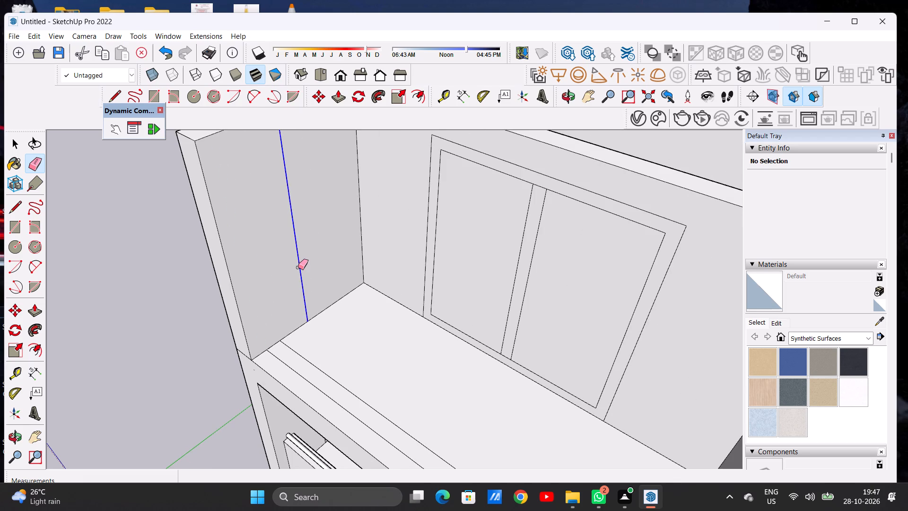
key("space")
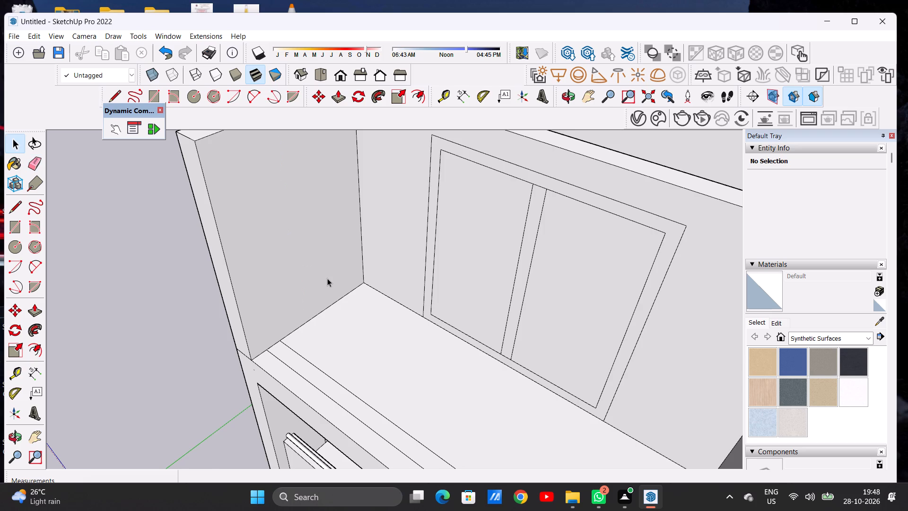
Push/Pull the narrow strip on the top-floor balcony floor up about 4' 10" to form a parapet.
scroll(349, 291, "down", 15)
middle_click_drag(365, 298, 538, 215)
scroll(426, 315, "up", 8)
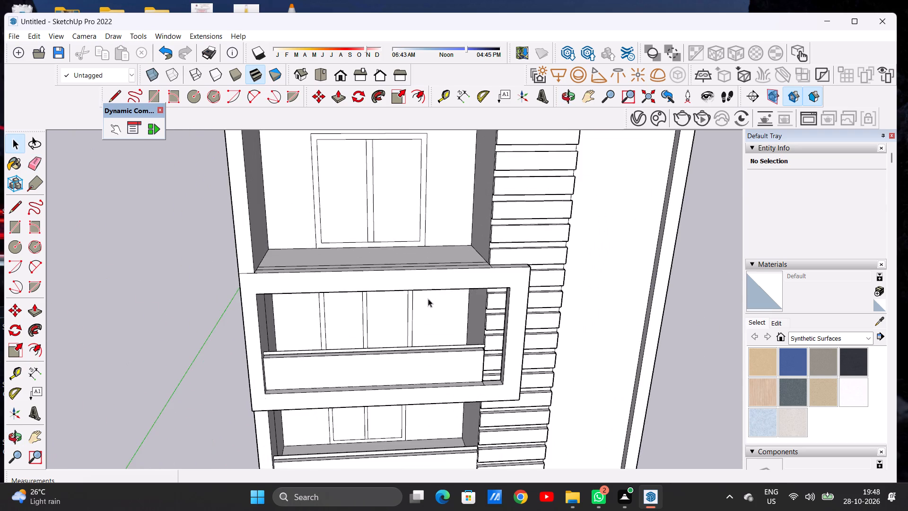
middle_click_drag(440, 258, 412, 339)
key("p")
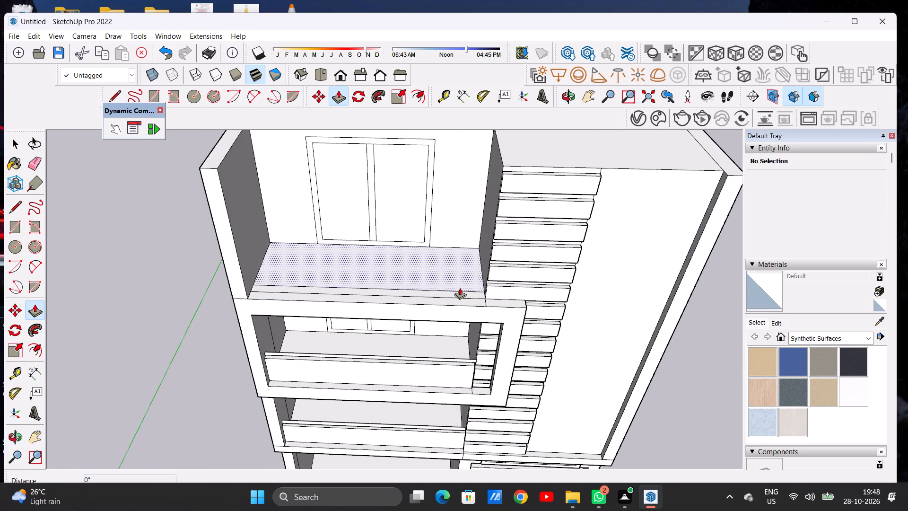
scroll(463, 289, "up", 9)
scroll(498, 292, "down", 1)
scroll(498, 292, "up", 3)
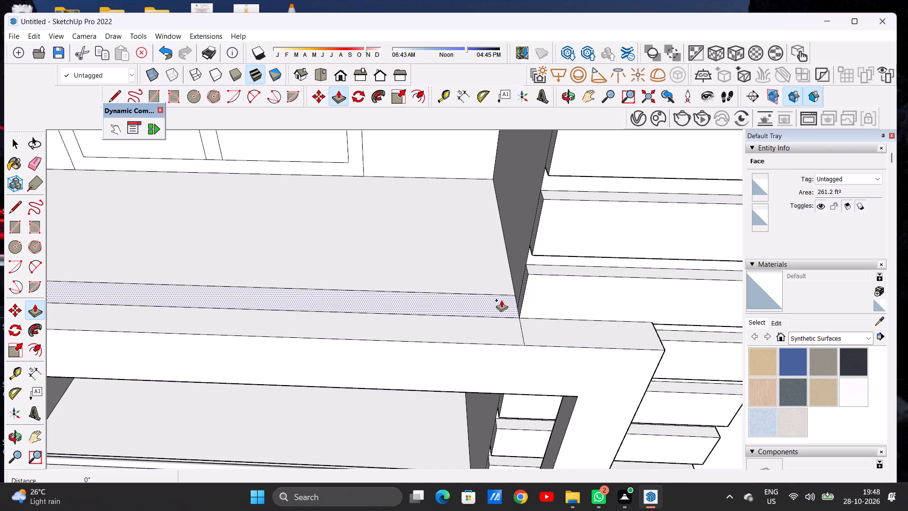
left_click(501, 300)
scroll(515, 257, "down", 4)
scroll(516, 264, "up", 1)
scroll(516, 264, "down", 7)
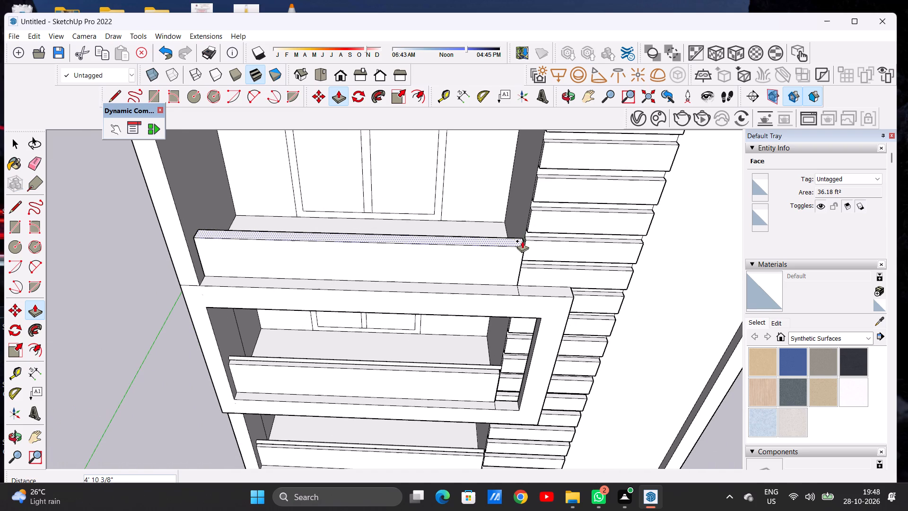
left_click(521, 245)
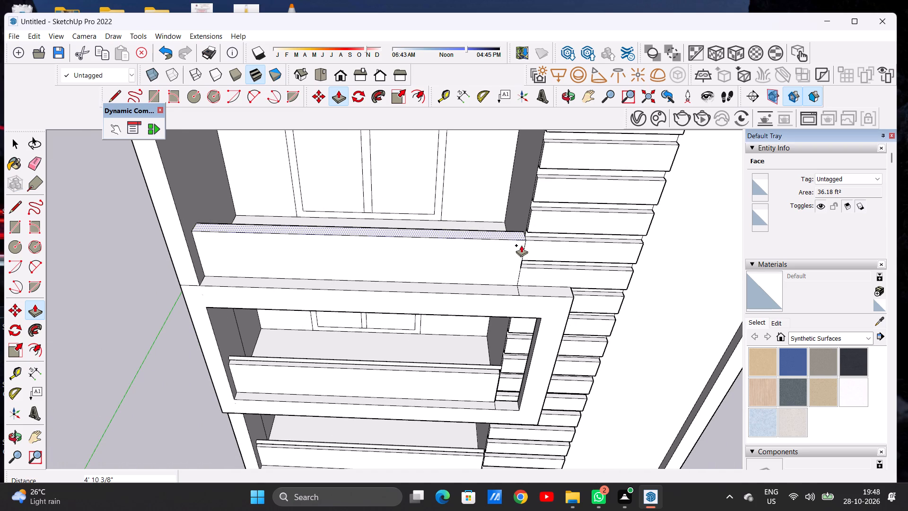
key("space")
Draw a circle of about 4" radius on the balcony's inner side wall, just above the end of the new parapet.
scroll(448, 302, "down", 9)
middle_click_drag(446, 339, 448, 225)
scroll(447, 227, "up", 5)
middle_click_drag(447, 227, 194, 261)
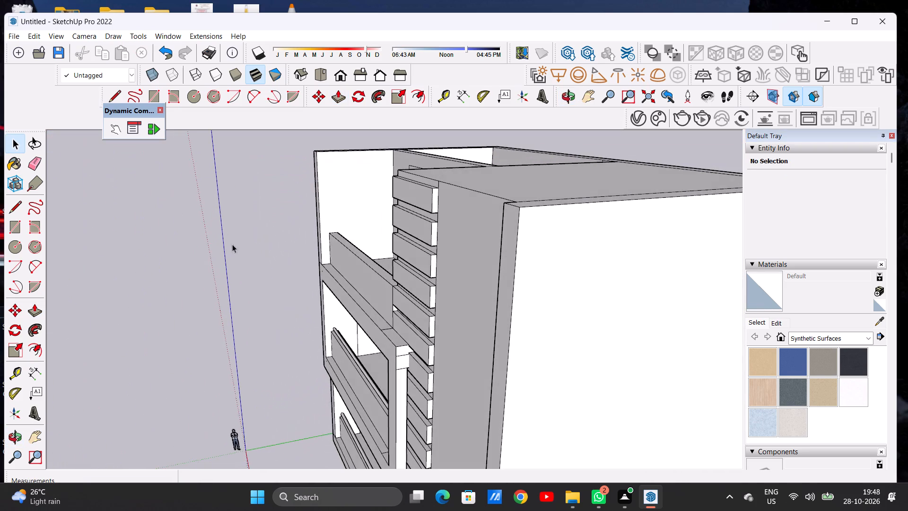
scroll(308, 214, "up", 7)
scroll(362, 220, "up", 4)
scroll(355, 257, "up", 1)
middle_click_drag(352, 252, 297, 239)
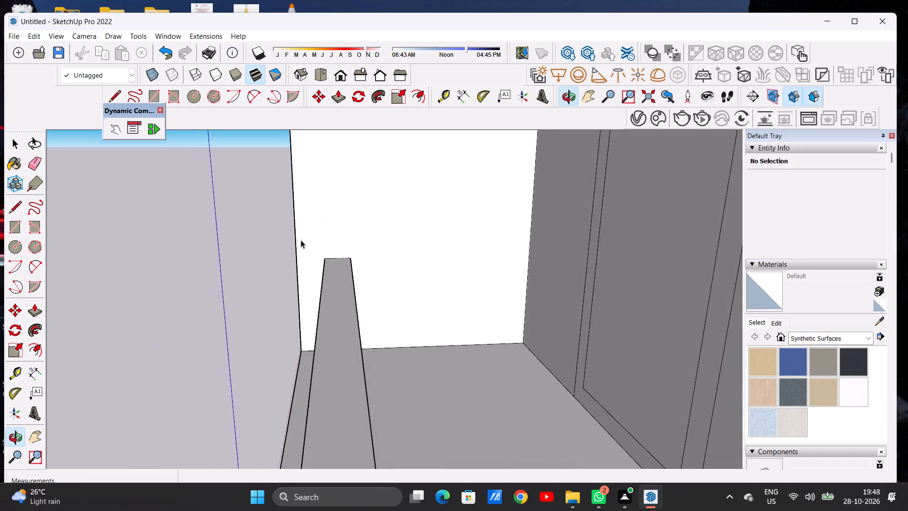
scroll(327, 245, "up", 3)
key("c")
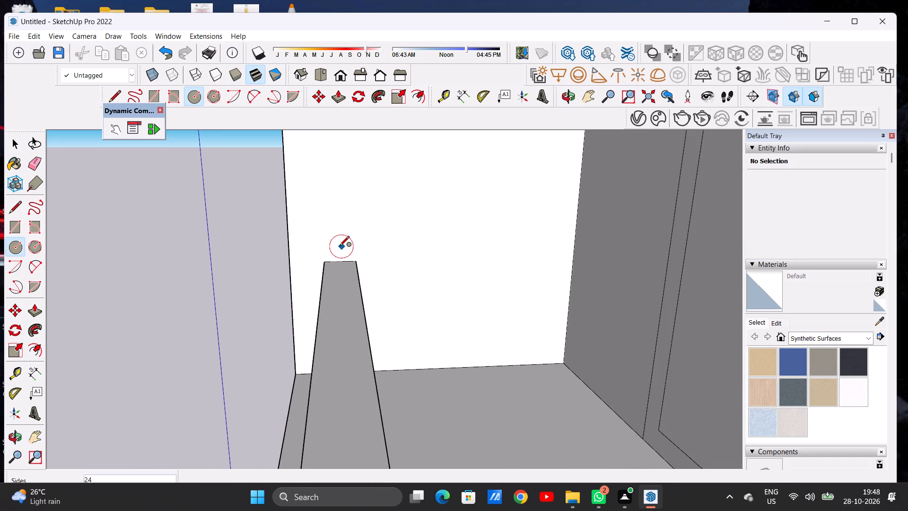
left_click(340, 247)
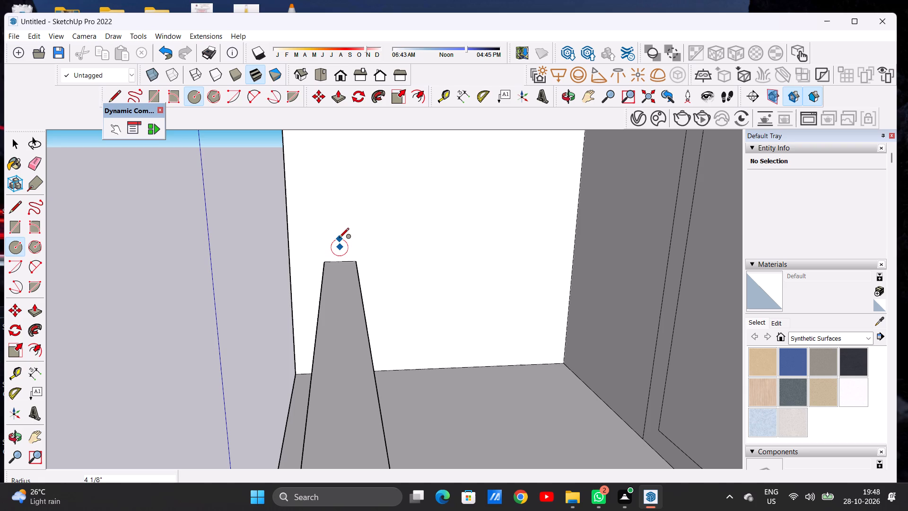
left_click(339, 238)
key("space")
scroll(358, 262, "down", 10)
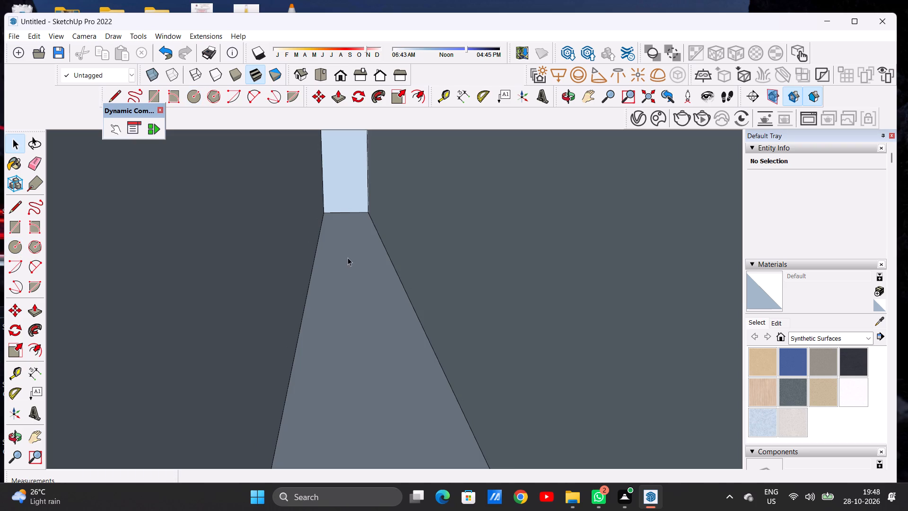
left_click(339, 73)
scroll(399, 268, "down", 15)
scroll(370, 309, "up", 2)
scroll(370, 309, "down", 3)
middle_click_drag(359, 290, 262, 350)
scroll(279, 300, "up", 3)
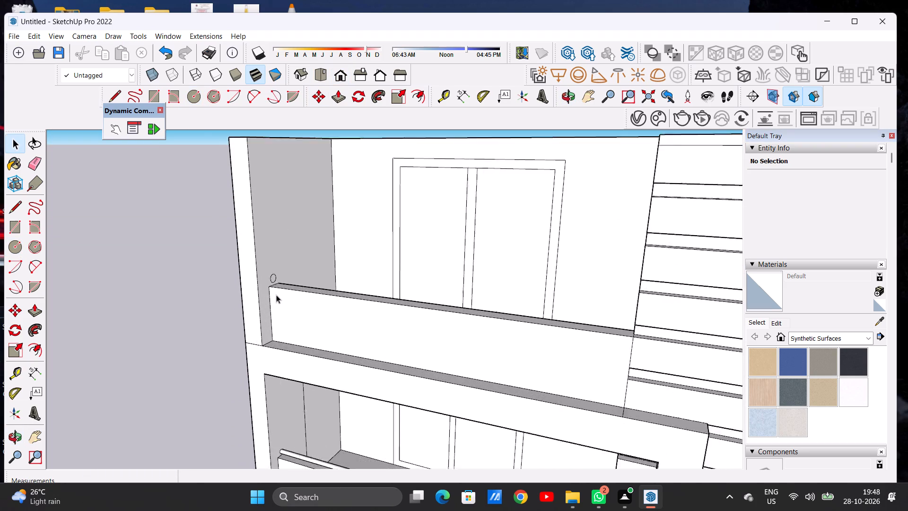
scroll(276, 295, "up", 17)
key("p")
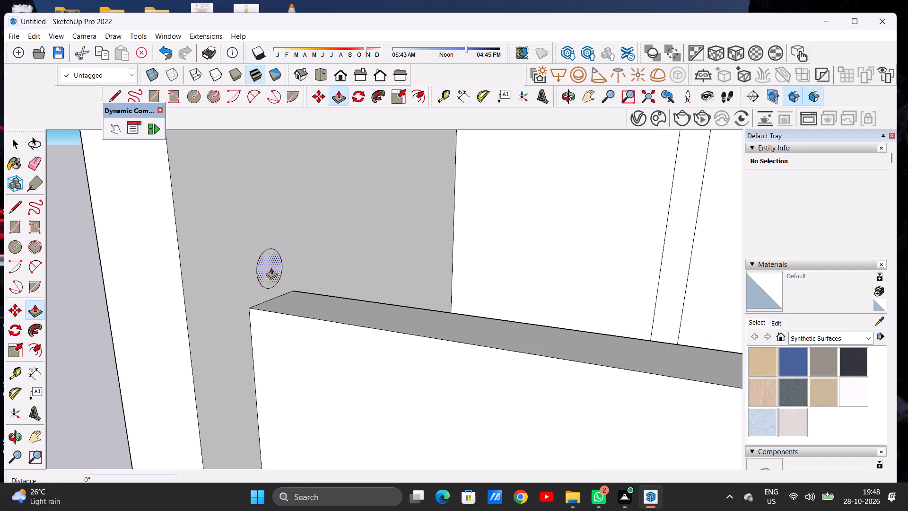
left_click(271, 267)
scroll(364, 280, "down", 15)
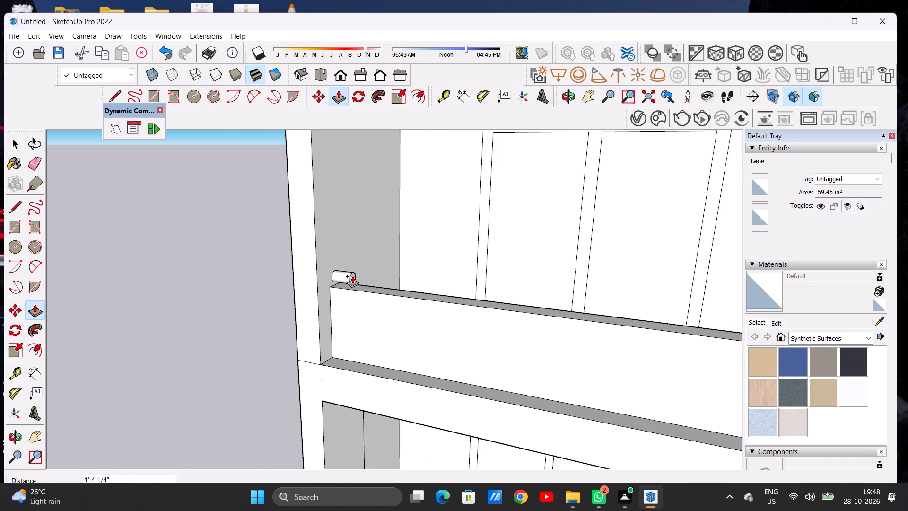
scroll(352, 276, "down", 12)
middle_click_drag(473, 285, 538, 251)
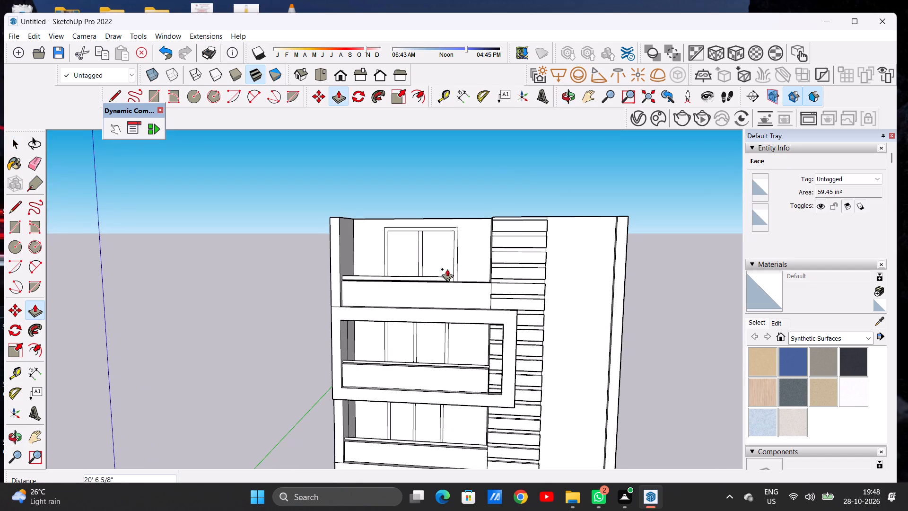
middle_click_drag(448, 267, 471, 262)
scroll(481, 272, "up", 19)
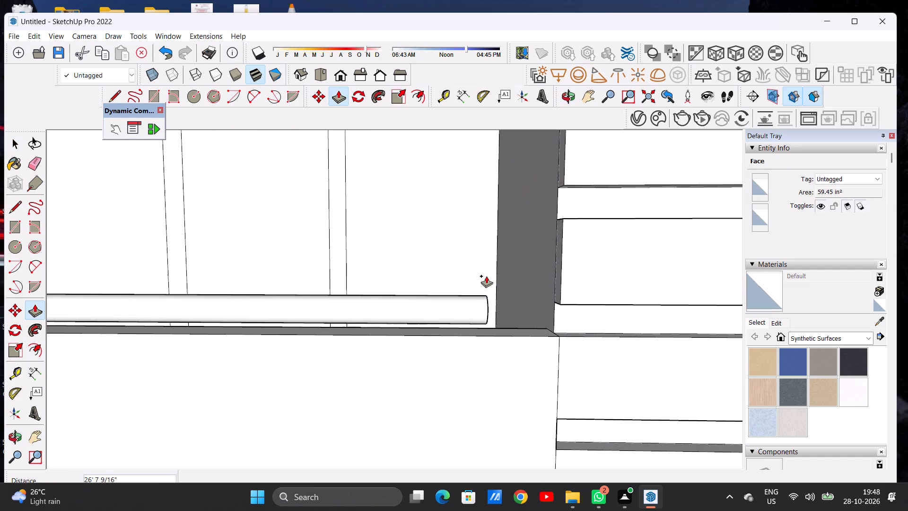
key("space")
Delete the circle on the top-floor balcony's side wall above the parapet end.
scroll(444, 263, "down", 14)
middle_click_drag(306, 260, 249, 265)
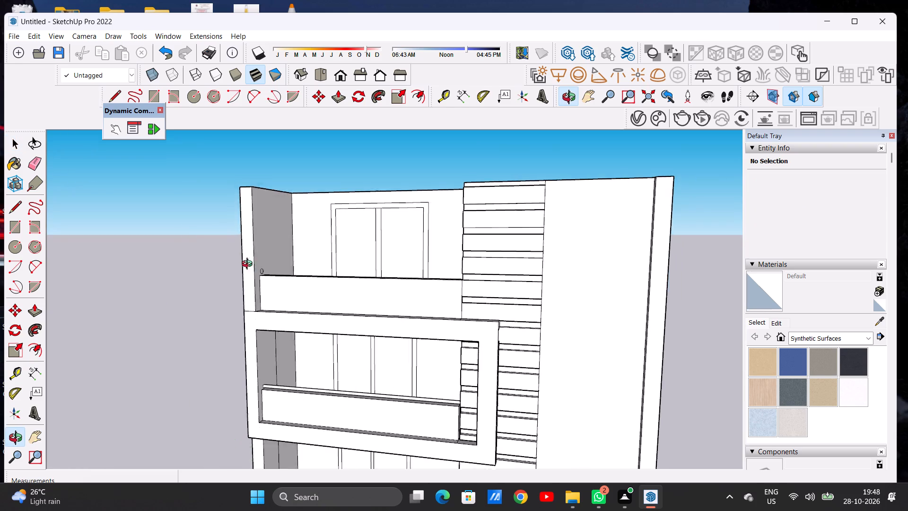
middle_click_drag(249, 265, 124, 287)
scroll(325, 237, "up", 11)
middle_click_drag(289, 270, 281, 265)
scroll(275, 271, "up", 3)
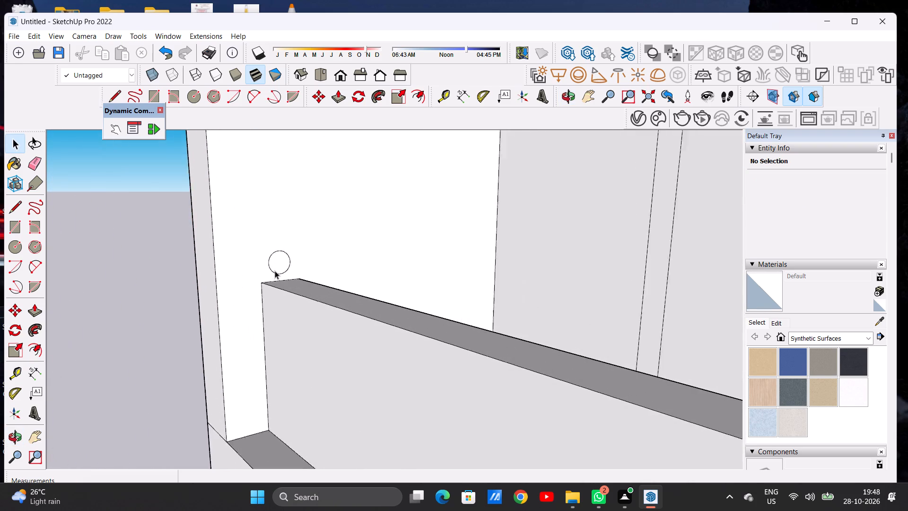
scroll(275, 271, "up", 5)
scroll(281, 266, "down", 1)
scroll(281, 266, "up", 3)
triple_click(281, 266)
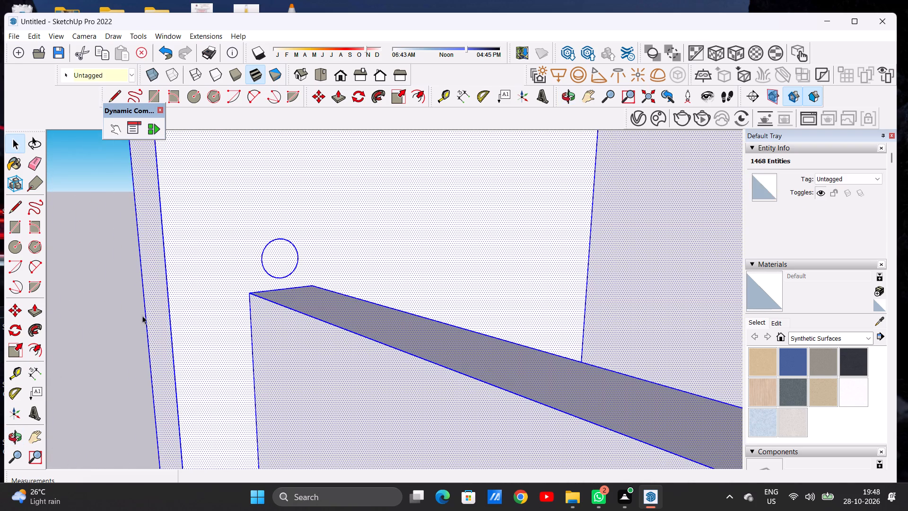
left_click(121, 324)
double_click(278, 261)
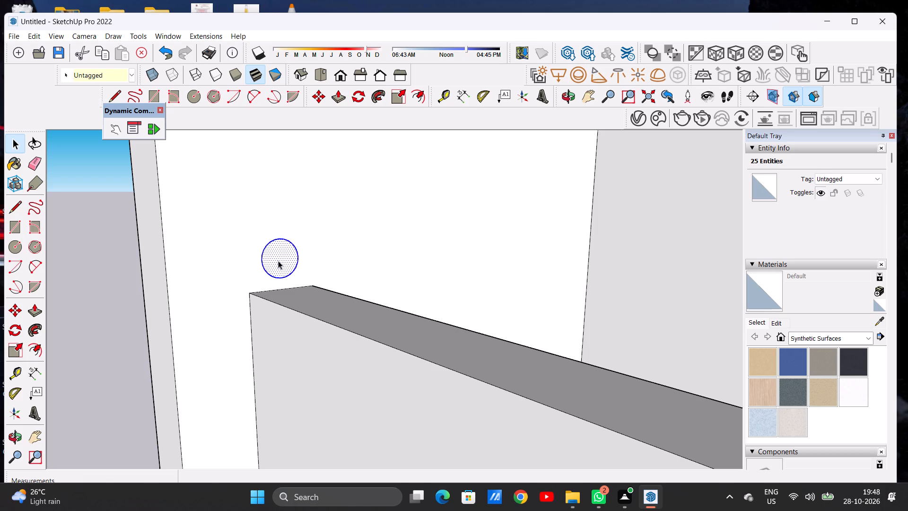
key("Delete")
Draw a smaller circle of about 2 1/2" radius on the balcony's side wall, just above the parapet end.
key("c")
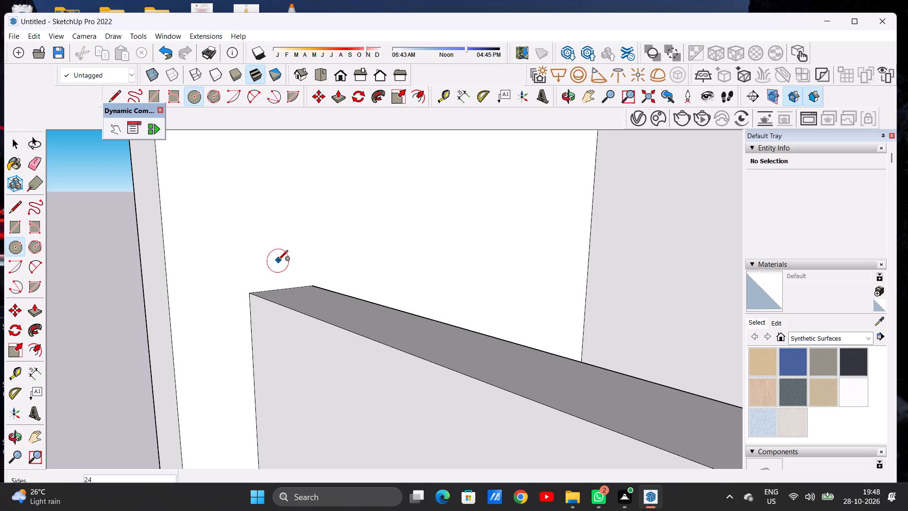
left_click(282, 267)
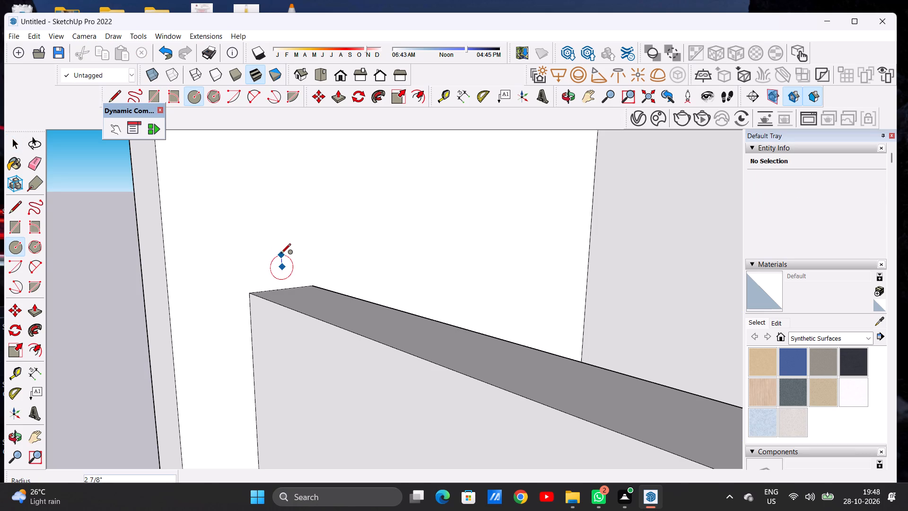
left_click(282, 256)
key("space")
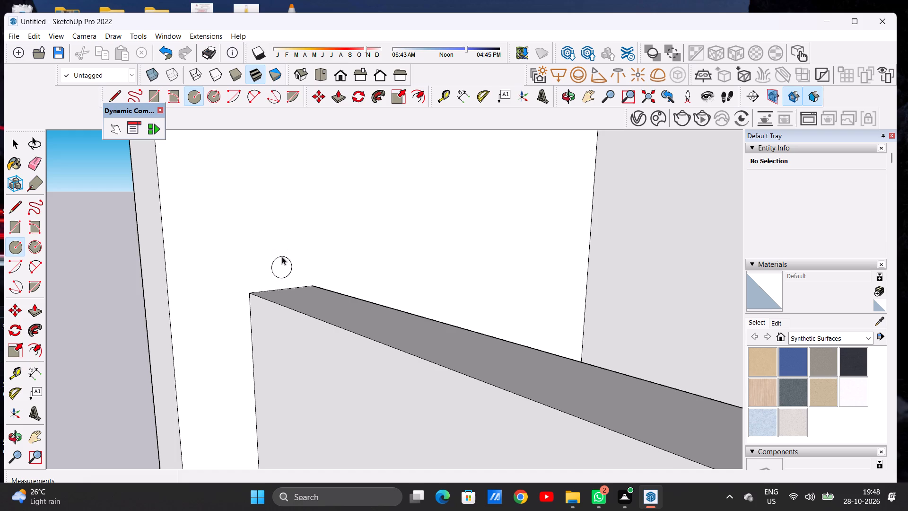
Push/Pull the small circle about 28' 4" along the parapet to the opposite side wall, forming a round handrail.
type("P")
left_click(285, 260)
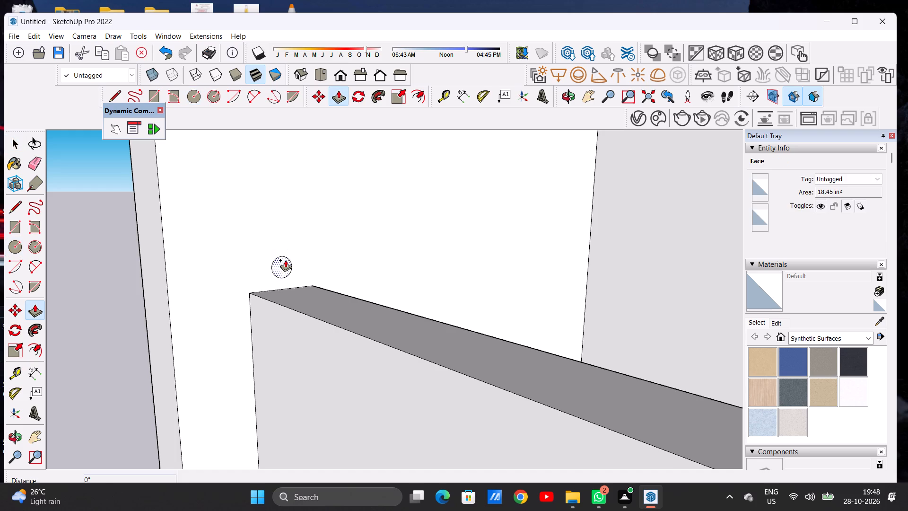
scroll(350, 266, "down", 20)
scroll(350, 266, "down", 4)
middle_click_drag(378, 266, 432, 266)
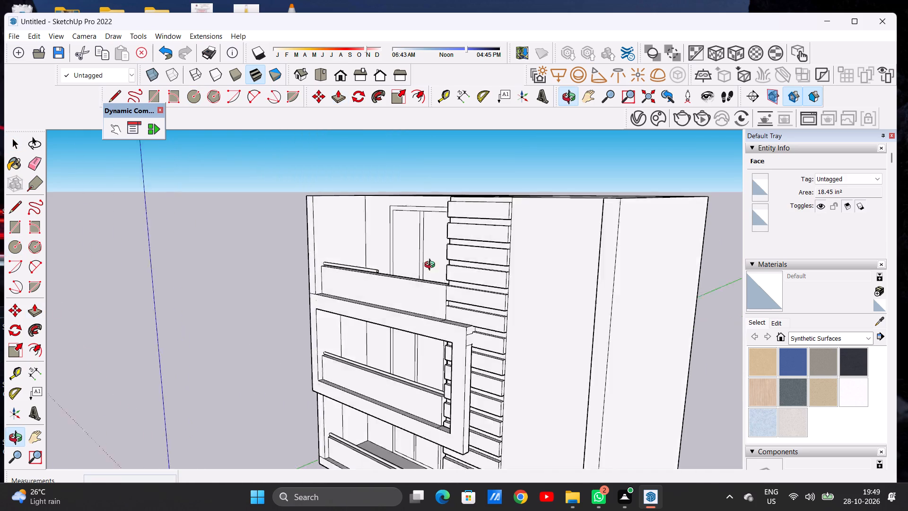
middle_click_drag(432, 266, 488, 266)
scroll(420, 274, "up", 7)
middle_click_drag(396, 272, 546, 258)
scroll(519, 260, "up", 2)
scroll(519, 260, "down", 1)
scroll(521, 260, "up", 4)
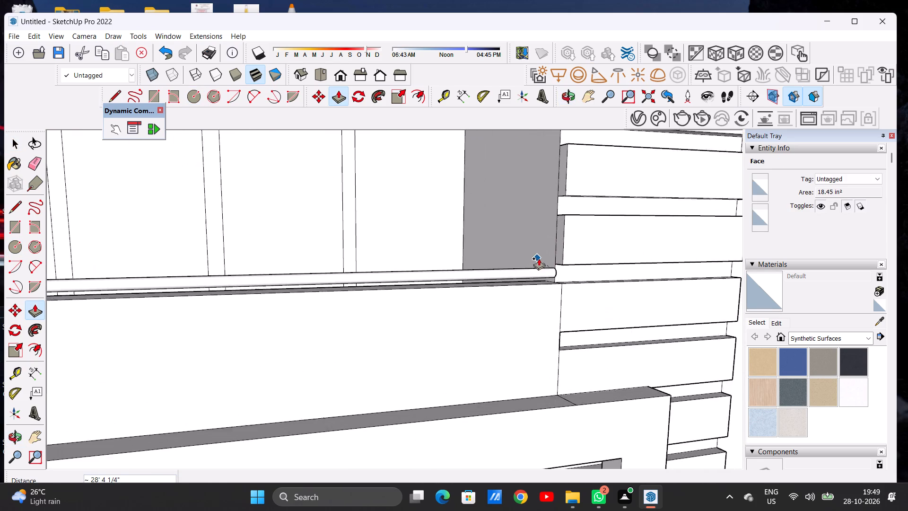
scroll(539, 258, "up", 14)
scroll(561, 261, "down", 1)
scroll(561, 261, "up", 1)
left_click(558, 251)
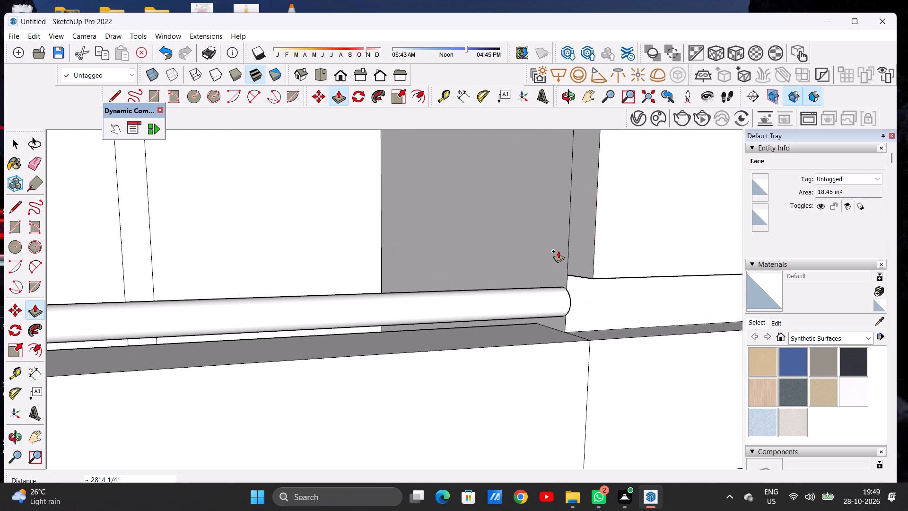
key("space")
Examine how the new handrail's far end meets the slatted wall beside the top-floor balcony.
scroll(519, 297, "down", 12)
scroll(513, 295, "up", 1)
scroll(512, 295, "down", 18)
middle_click_drag(499, 301, 468, 293)
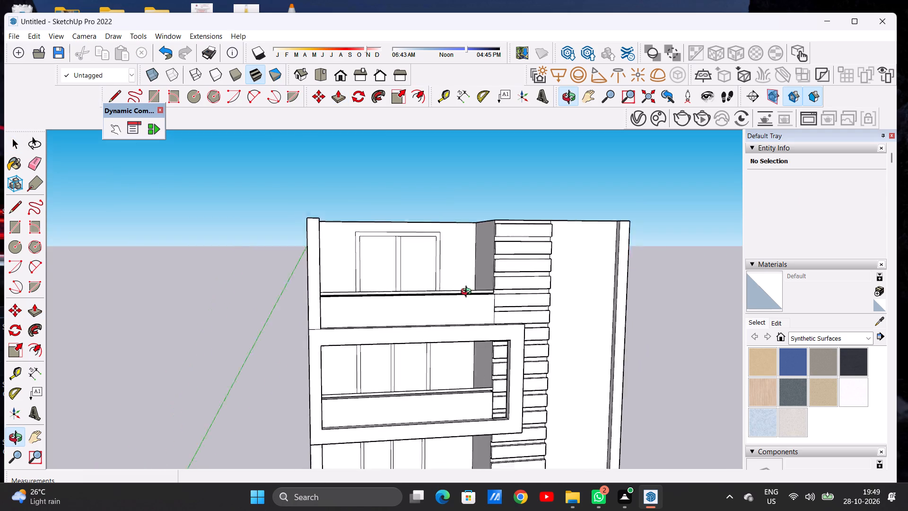
middle_click_drag(468, 293, 447, 290)
scroll(507, 290, "up", 20)
scroll(507, 290, "up", 4)
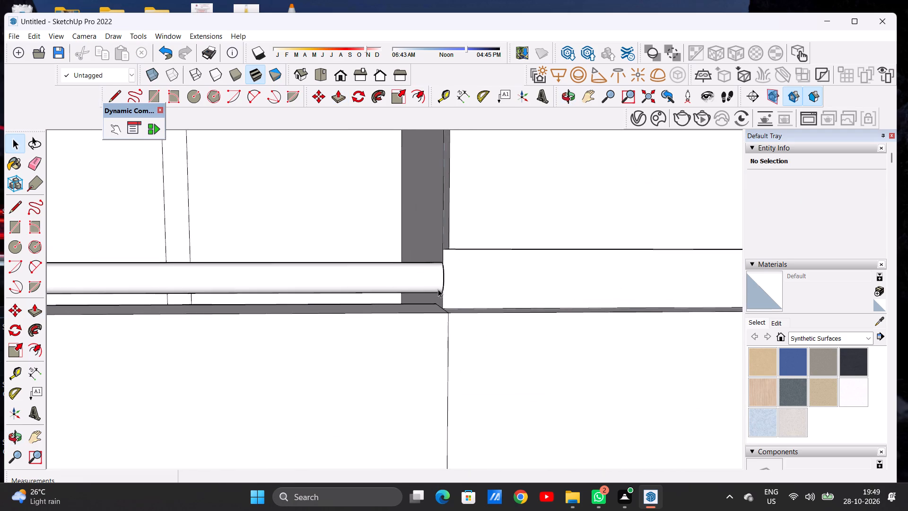
middle_click_drag(438, 289, 248, 309)
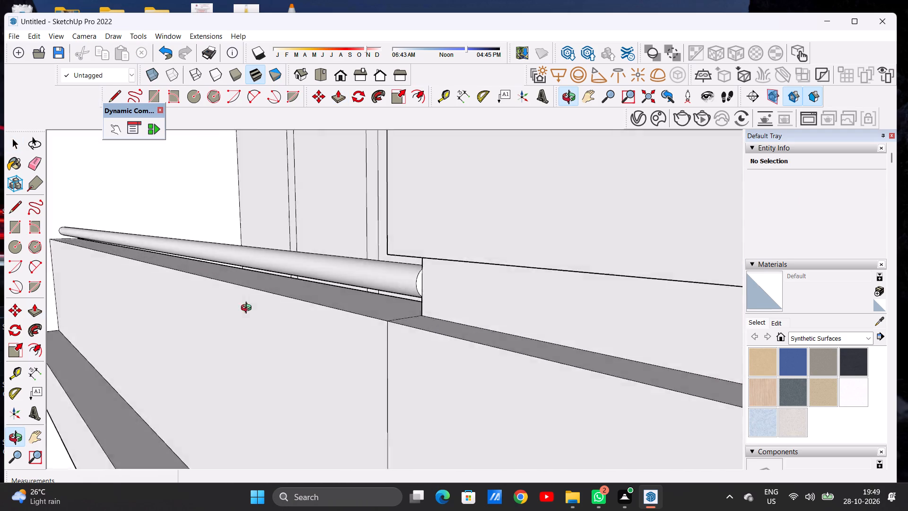
middle_click_drag(248, 309, 396, 293)
Review the whole front facade, from the top-floor balcony down to the ground-floor entrance and the recess above its doors.
scroll(463, 289, "down", 14)
scroll(486, 288, "up", 1)
scroll(486, 288, "down", 11)
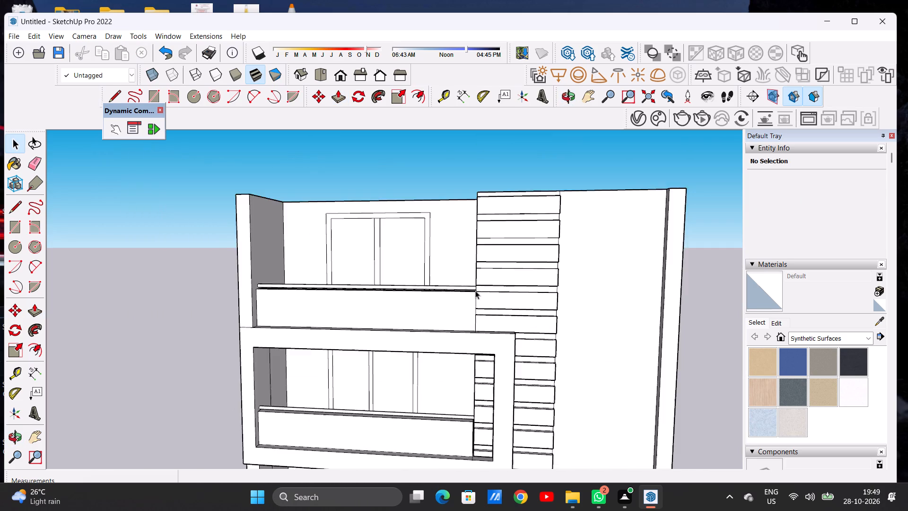
scroll(475, 291, "down", 13)
scroll(481, 329, "up", 2)
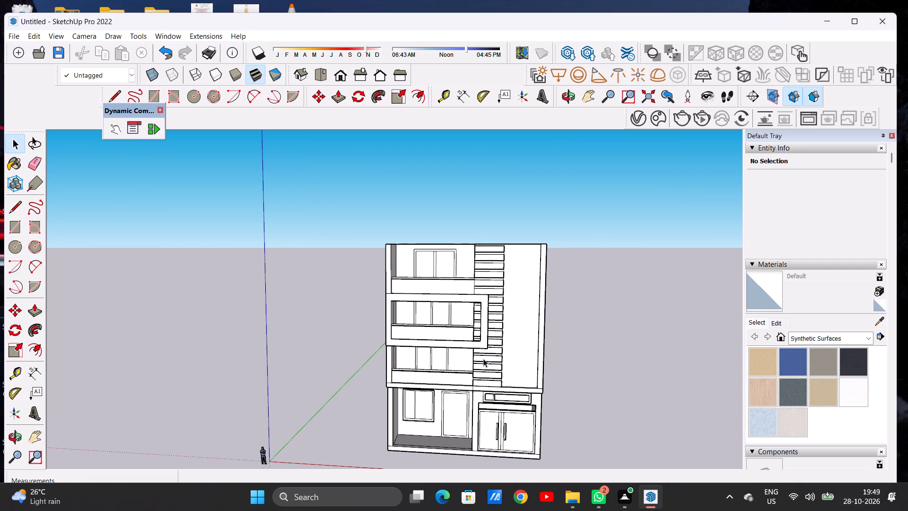
scroll(477, 349, "down", 5)
scroll(510, 423, "up", 1)
scroll(507, 425, "down", 1)
scroll(505, 426, "up", 13)
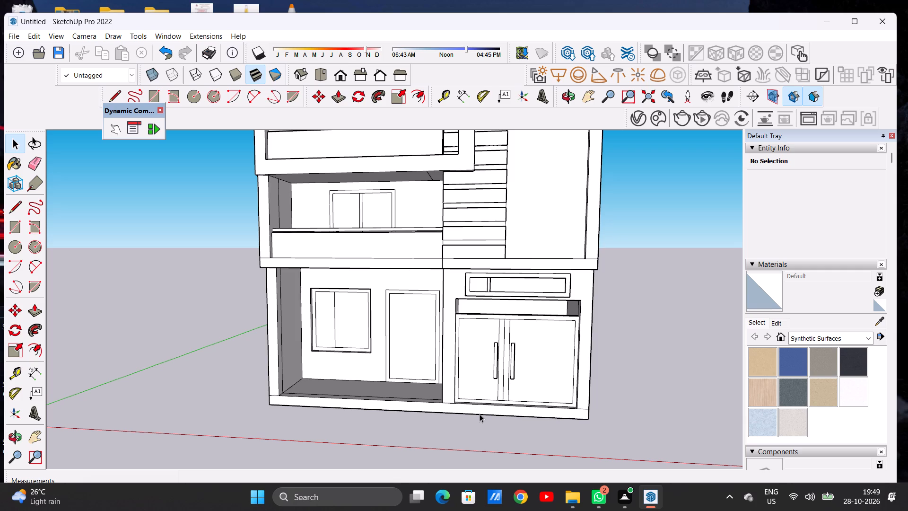
scroll(480, 414, "down", 6)
scroll(463, 370, "down", 8)
scroll(474, 290, "up", 5)
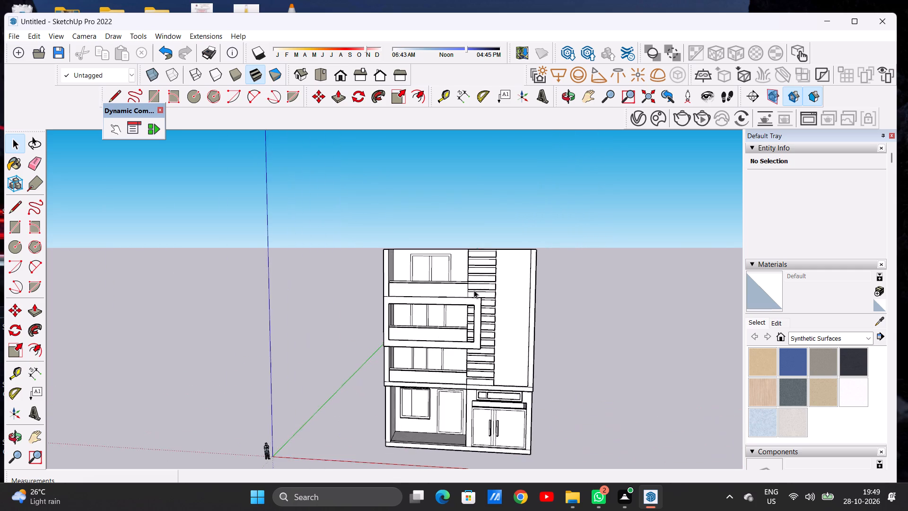
scroll(413, 272, "up", 9)
middle_click_drag(478, 263, 502, 254)
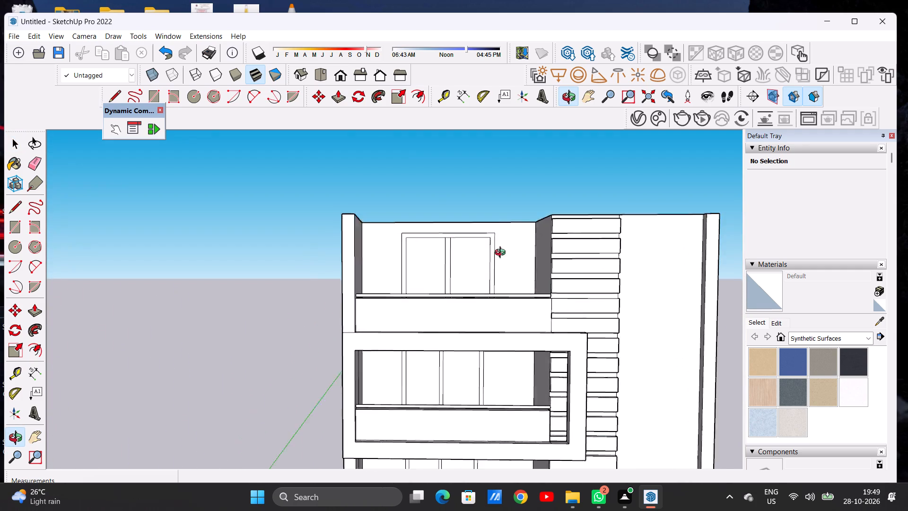
middle_click_drag(502, 254, 486, 273)
scroll(396, 298, "down", 18)
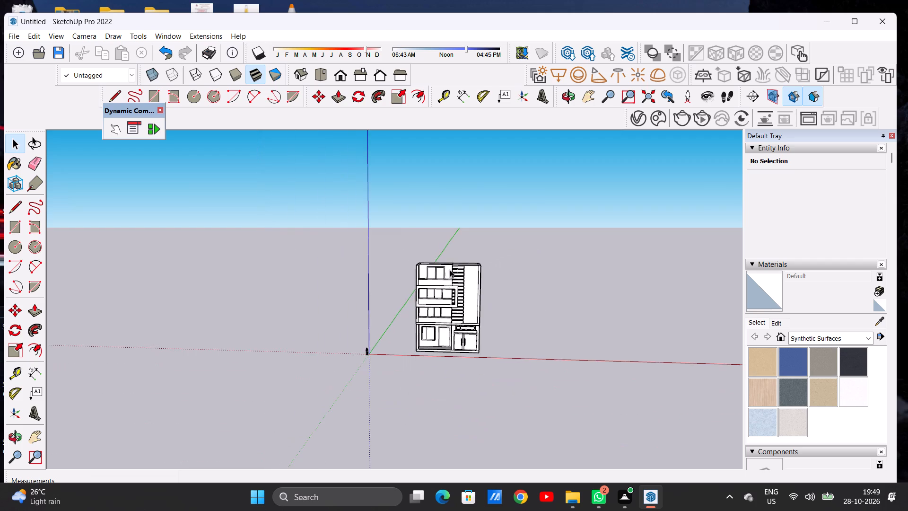
scroll(450, 270, "up", 14)
scroll(438, 265, "down", 7)
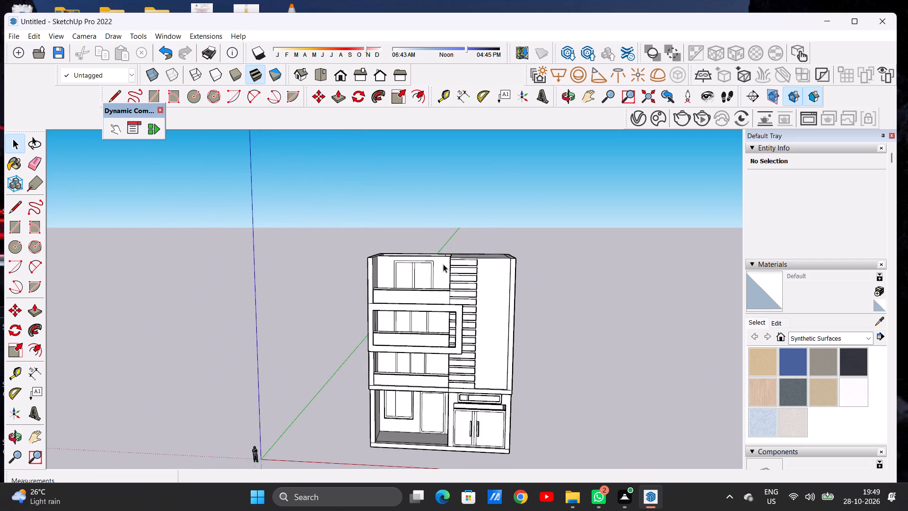
scroll(444, 264, "down", 4)
scroll(460, 392, "up", 14)
middle_click_drag(498, 322, 333, 299)
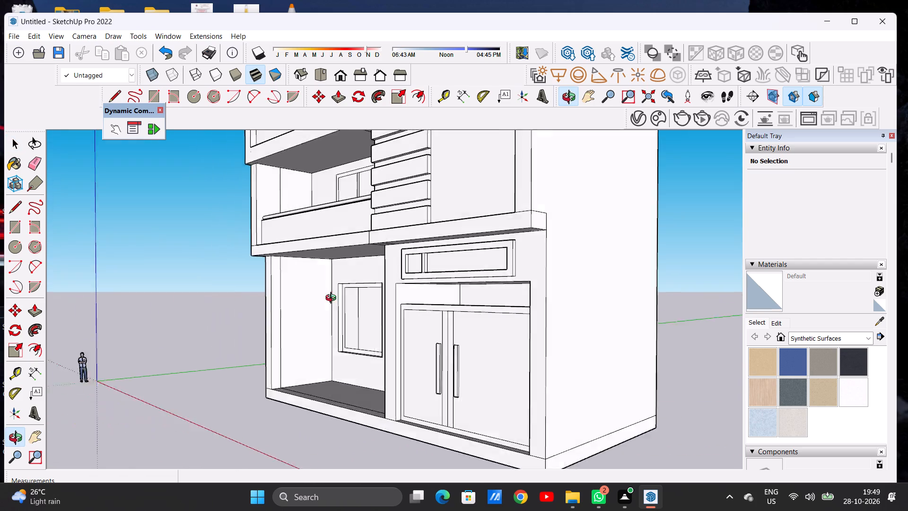
middle_click_drag(333, 299, 254, 321)
scroll(396, 322, "up", 14)
middle_click_drag(458, 296, 590, 265)
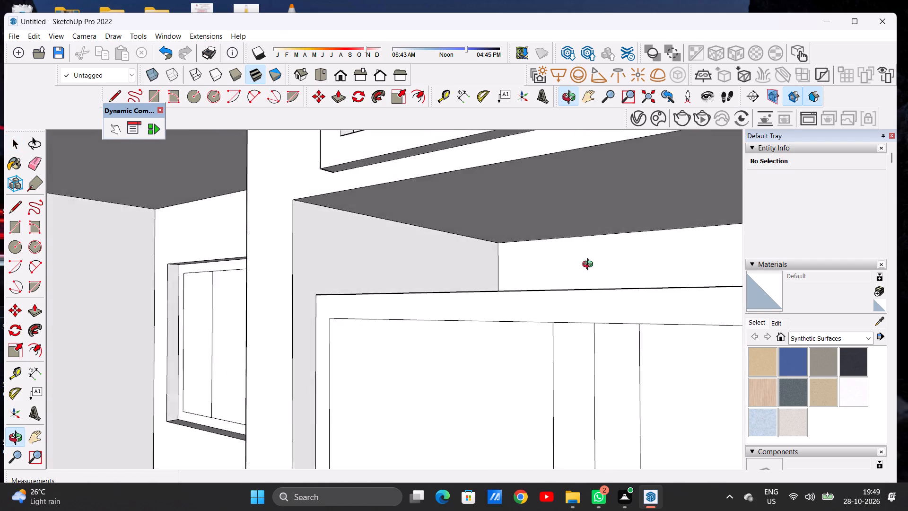
middle_click_drag(590, 265, 655, 362)
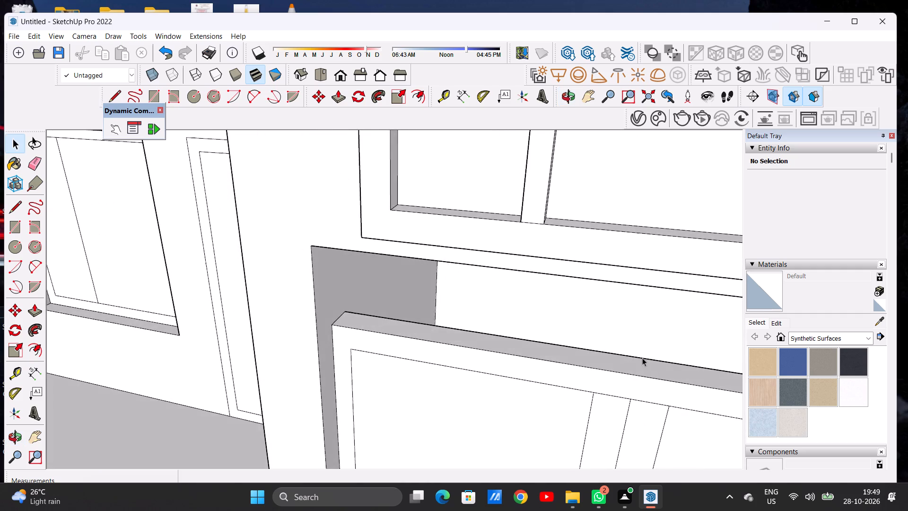
Erase the stray vertical line on the back wall inside the open top-floor room behind the balcony.
scroll(521, 335, "down", 20)
scroll(521, 335, "down", 4)
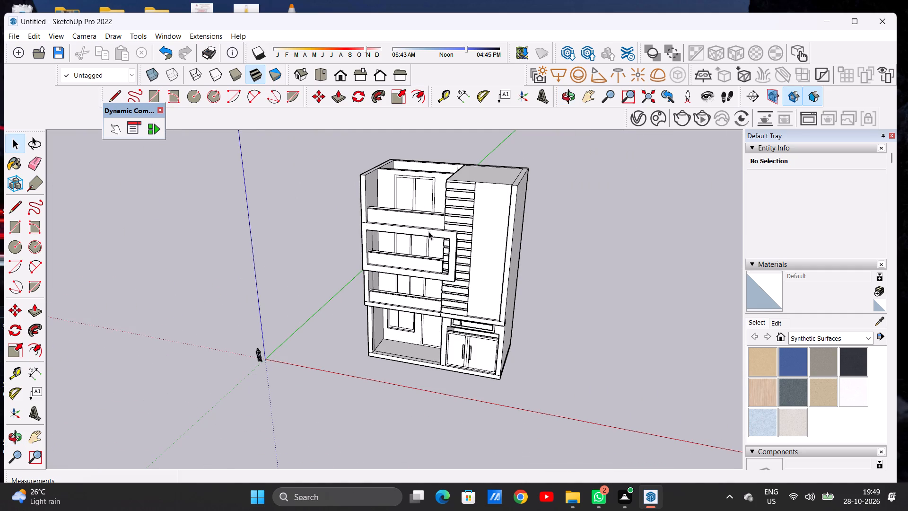
middle_click_drag(453, 235, 469, 333)
scroll(417, 188, "up", 6)
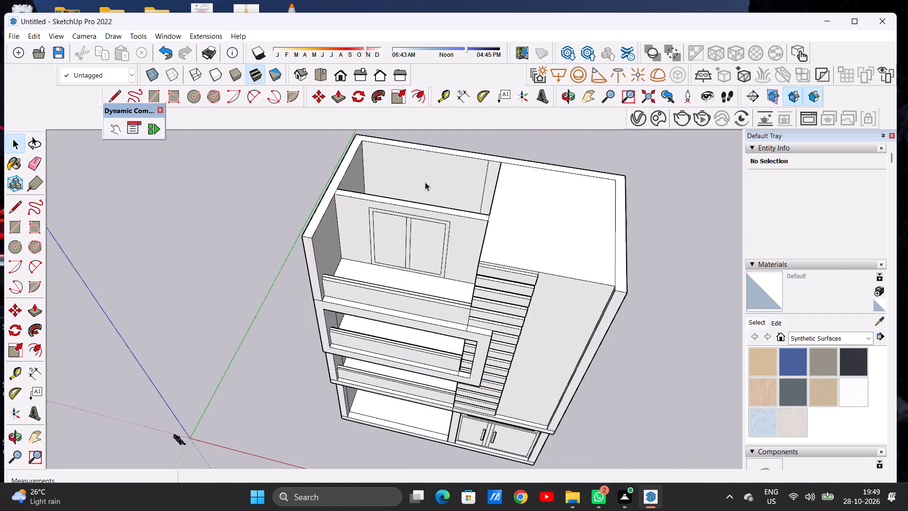
middle_click_drag(426, 181, 498, 203)
scroll(463, 159, "up", 3)
scroll(463, 159, "down", 1)
scroll(463, 159, "up", 4)
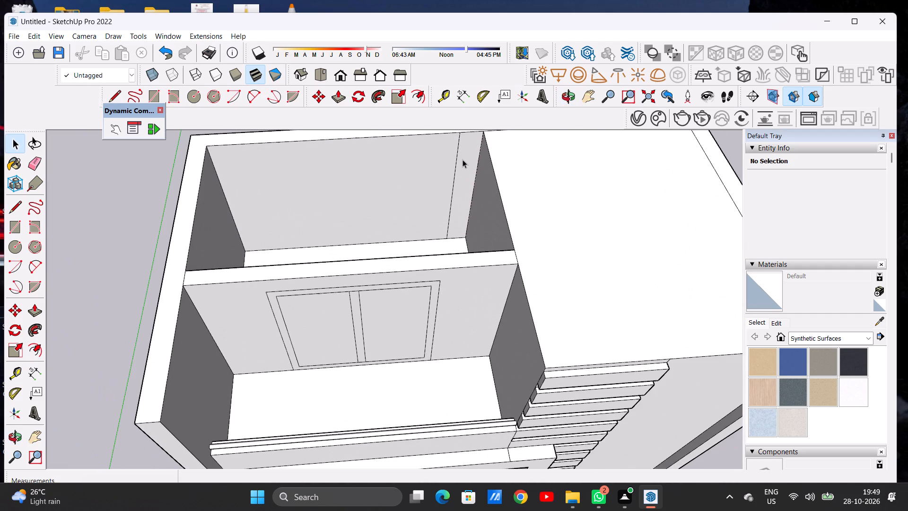
key("e")
scroll(463, 159, "up", 3)
left_click_drag(456, 165, 455, 165)
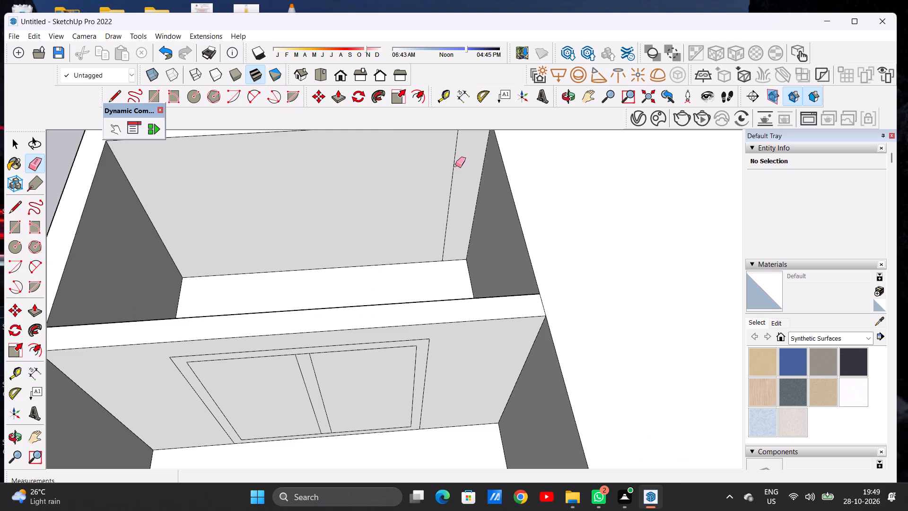
left_click_drag(455, 165, 452, 172)
key("space")
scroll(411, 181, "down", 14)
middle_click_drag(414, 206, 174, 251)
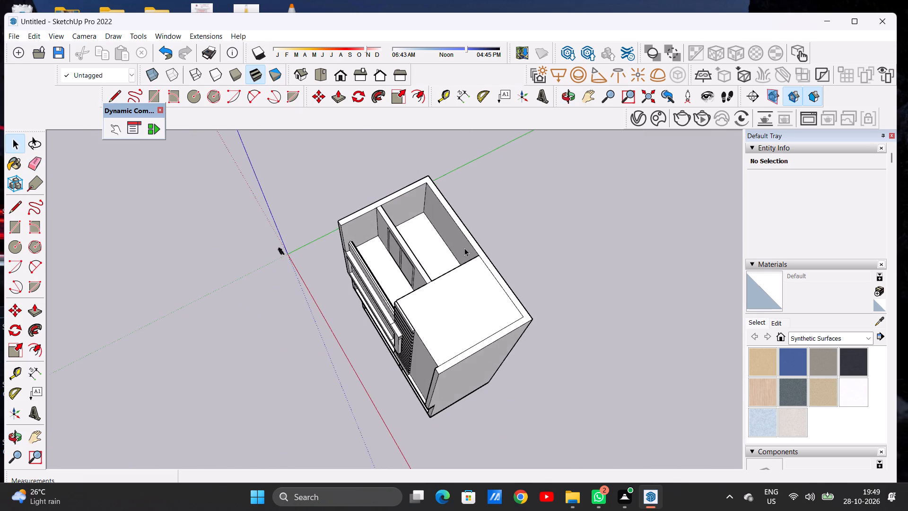
Move the rear open room's floor face and its edges up about 16' 11" to the top corner of the walls, closing the roof.
scroll(460, 249, "up", 14)
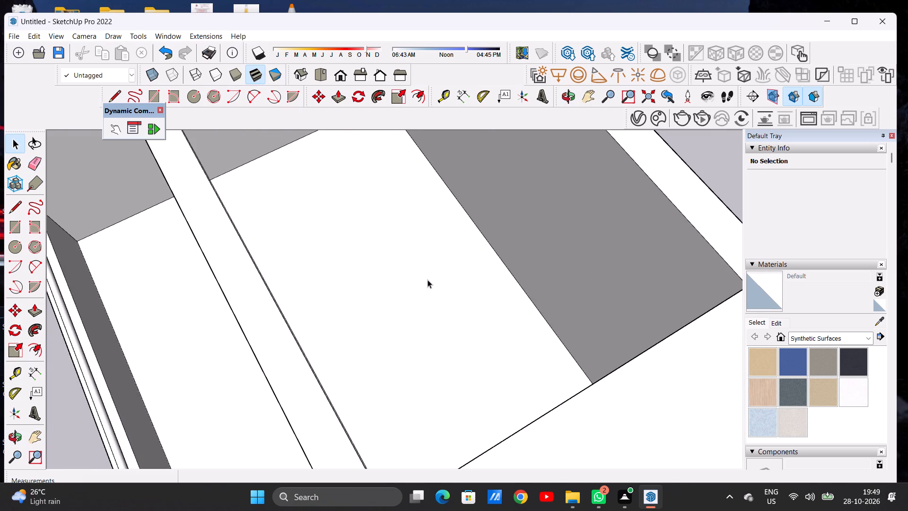
double_click(428, 280)
scroll(382, 287, "down", 9)
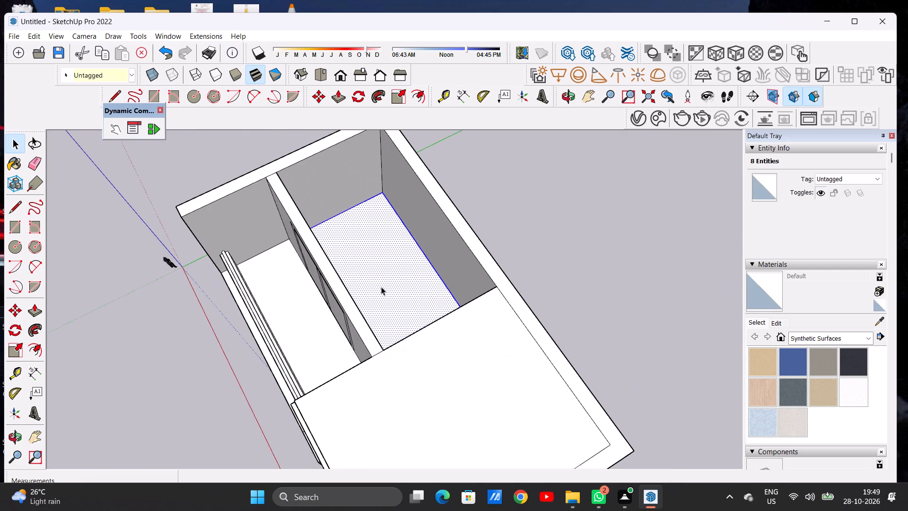
key("m")
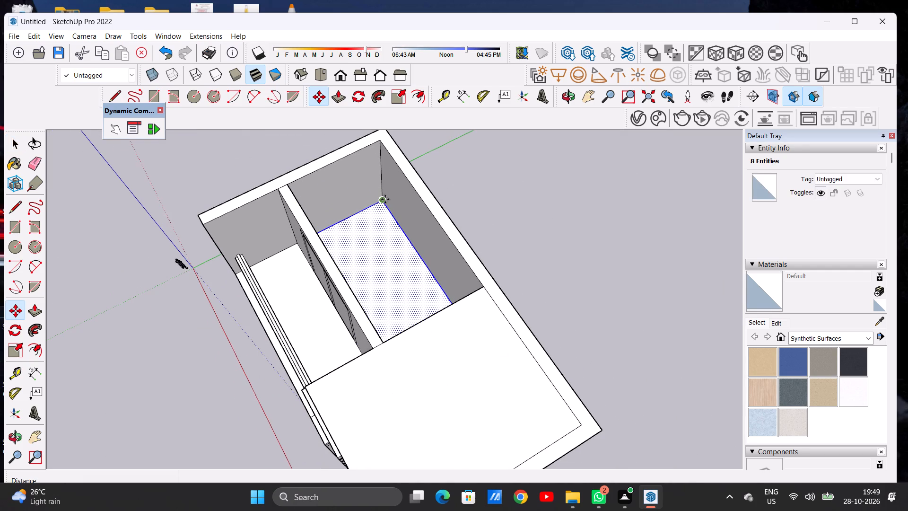
left_click(385, 199)
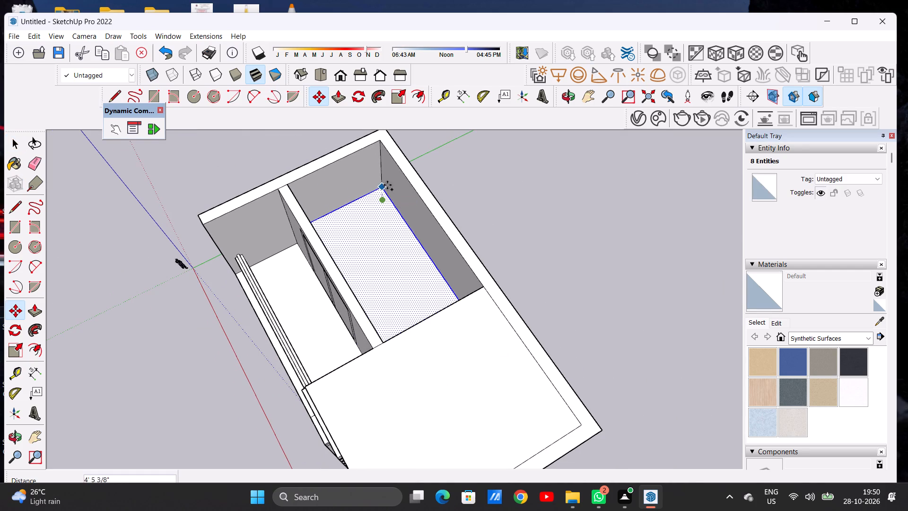
scroll(381, 141, "up", 3)
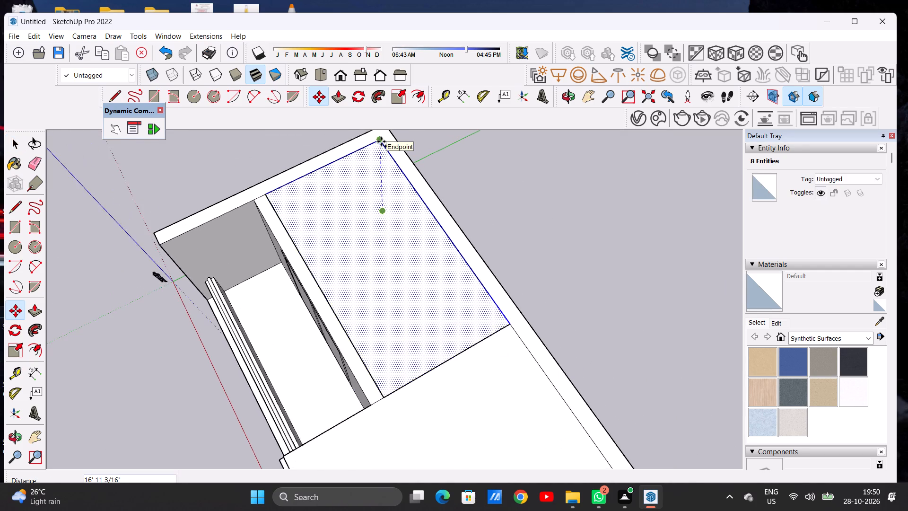
left_click(379, 141)
key("space")
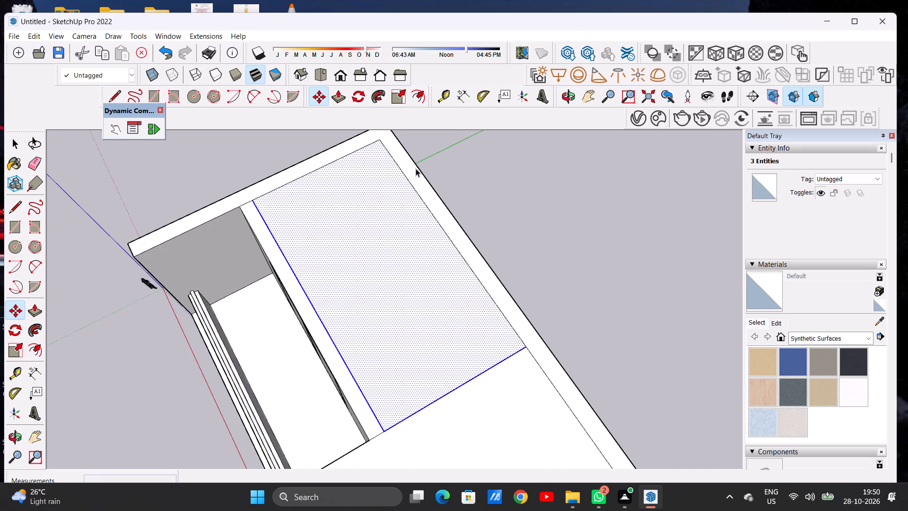
left_click(509, 172)
scroll(347, 284, "up", 4)
left_click(347, 284)
left_click(557, 207)
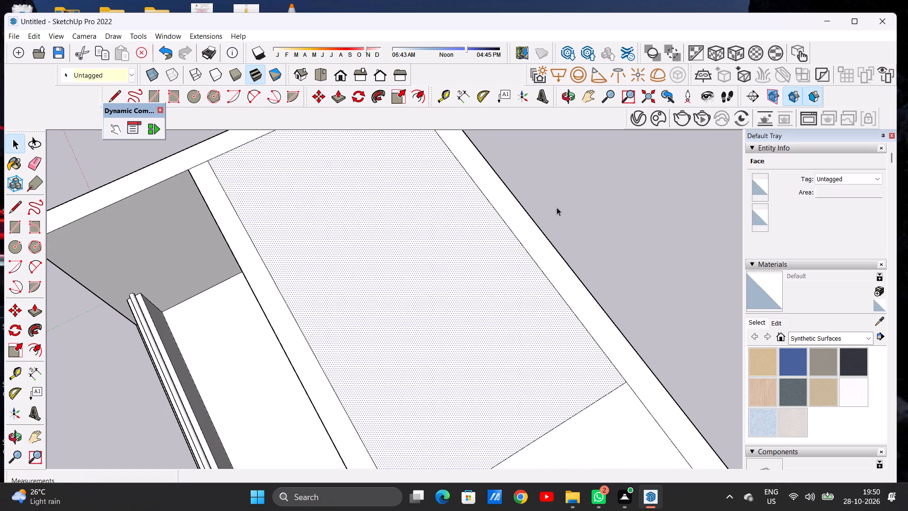
Review the whole front facade from street level and from above, checking the balconies, slatted wall and ground-floor entrance.
scroll(426, 224, "down", 20)
middle_click_drag(410, 271, 509, 143)
middle_click_drag(392, 244, 486, 171)
scroll(413, 227, "up", 7)
middle_click_drag(391, 251, 398, 230)
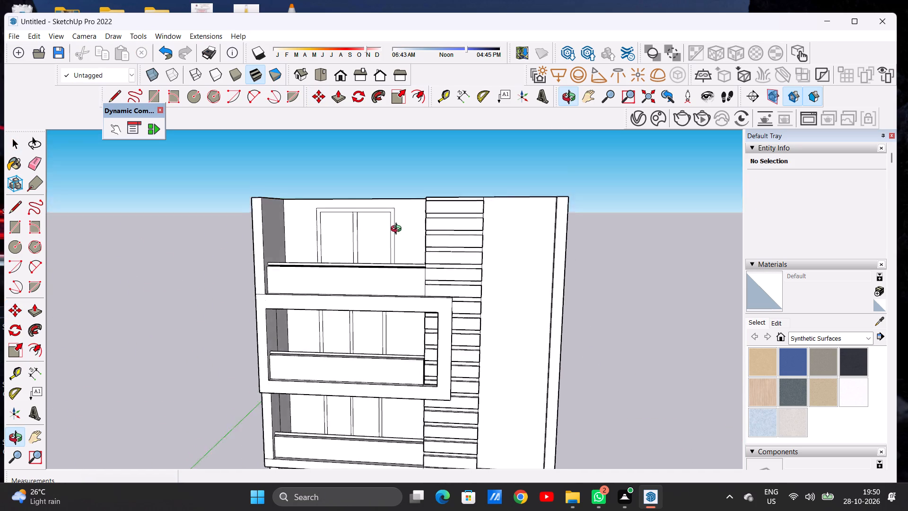
middle_click_drag(398, 230, 399, 212)
scroll(402, 243, "down", 9)
scroll(369, 326, "down", 1)
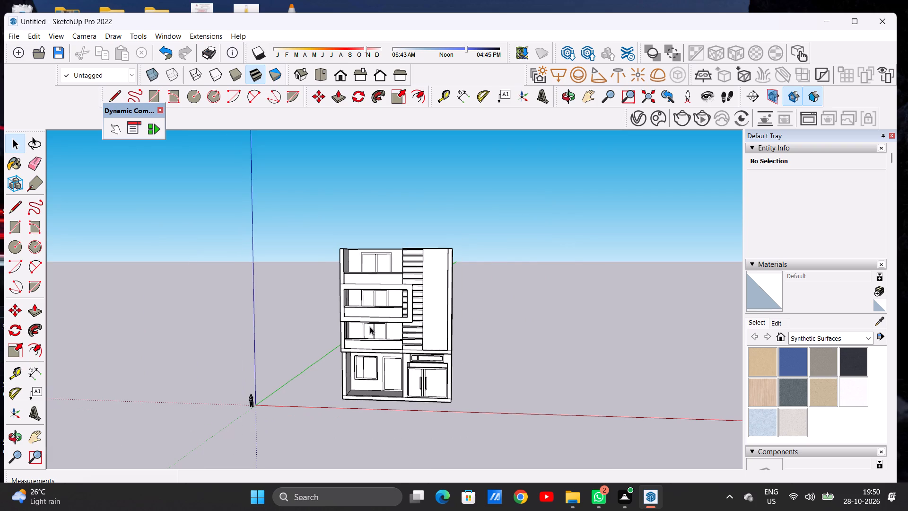
scroll(380, 351, "down", 3)
scroll(380, 351, "up", 3)
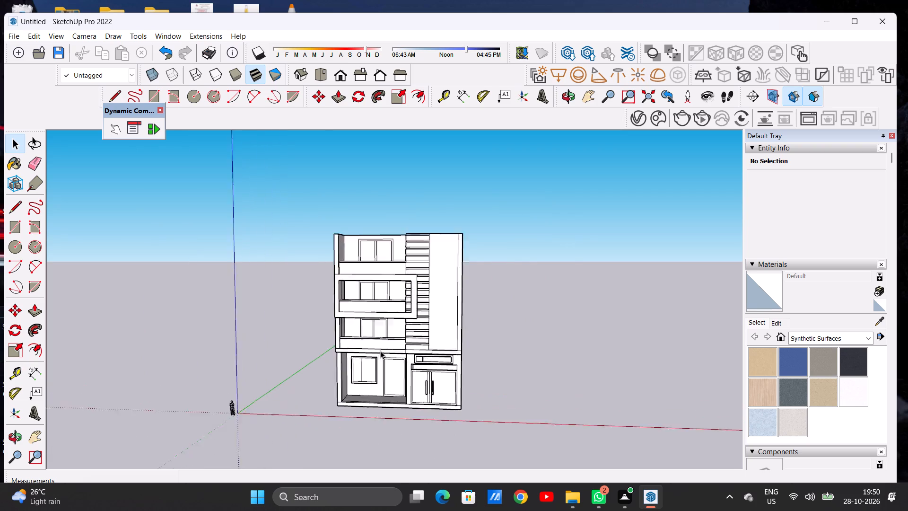
scroll(380, 351, "up", 5)
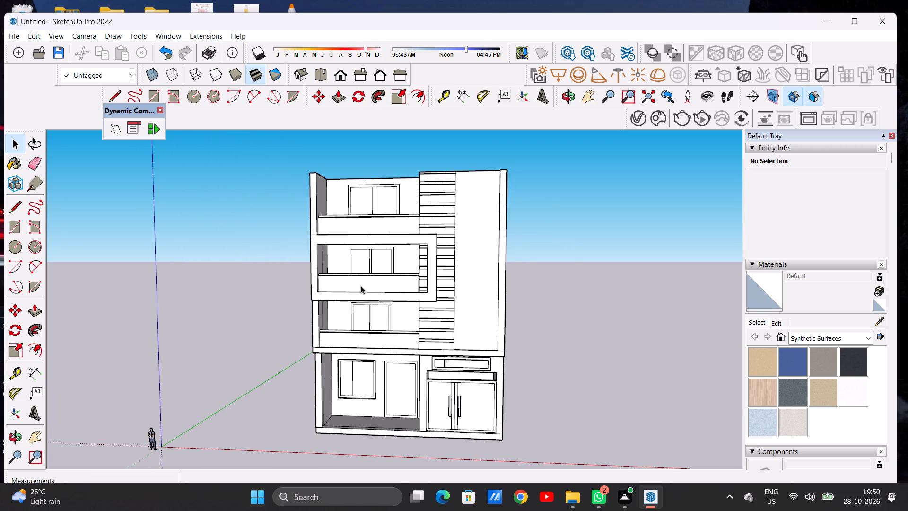
scroll(362, 297, "down", 6)
middle_click_drag(350, 290, 368, 349)
scroll(382, 247, "up", 1)
scroll(382, 247, "down", 1)
scroll(382, 247, "up", 3)
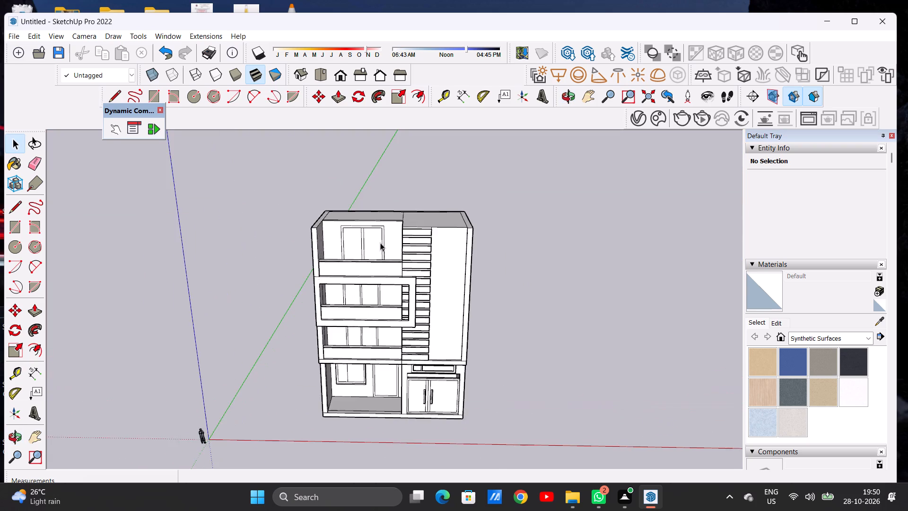
scroll(380, 243, "up", 4)
scroll(367, 221, "down", 1)
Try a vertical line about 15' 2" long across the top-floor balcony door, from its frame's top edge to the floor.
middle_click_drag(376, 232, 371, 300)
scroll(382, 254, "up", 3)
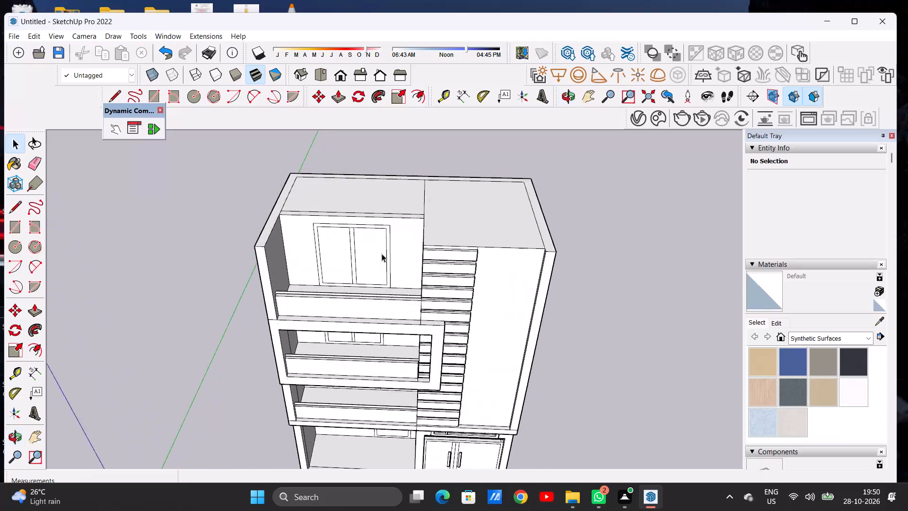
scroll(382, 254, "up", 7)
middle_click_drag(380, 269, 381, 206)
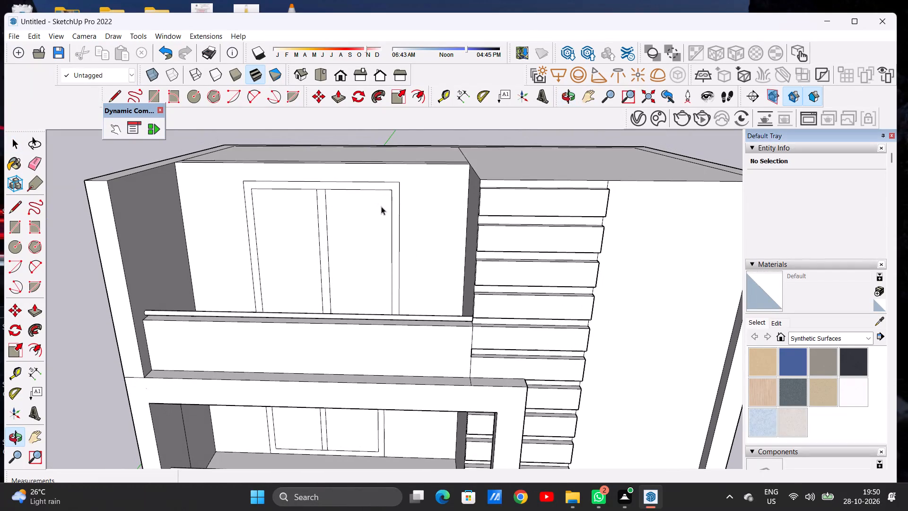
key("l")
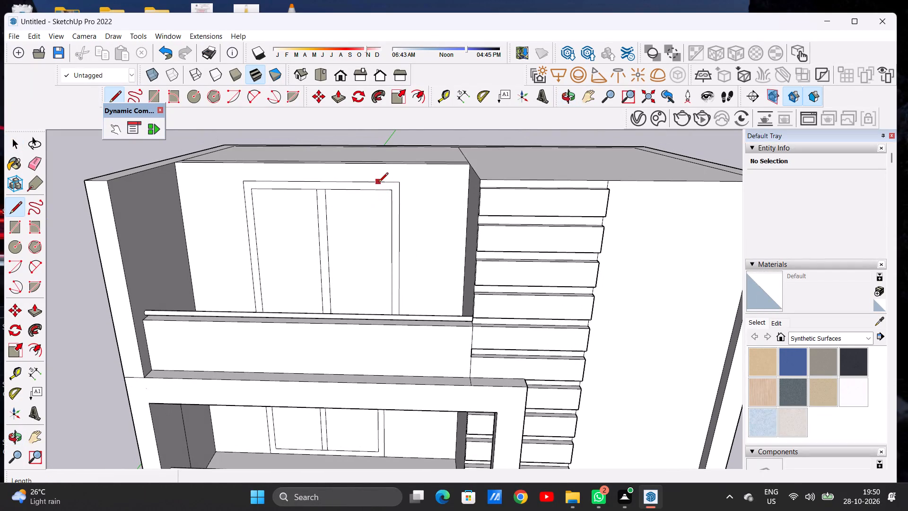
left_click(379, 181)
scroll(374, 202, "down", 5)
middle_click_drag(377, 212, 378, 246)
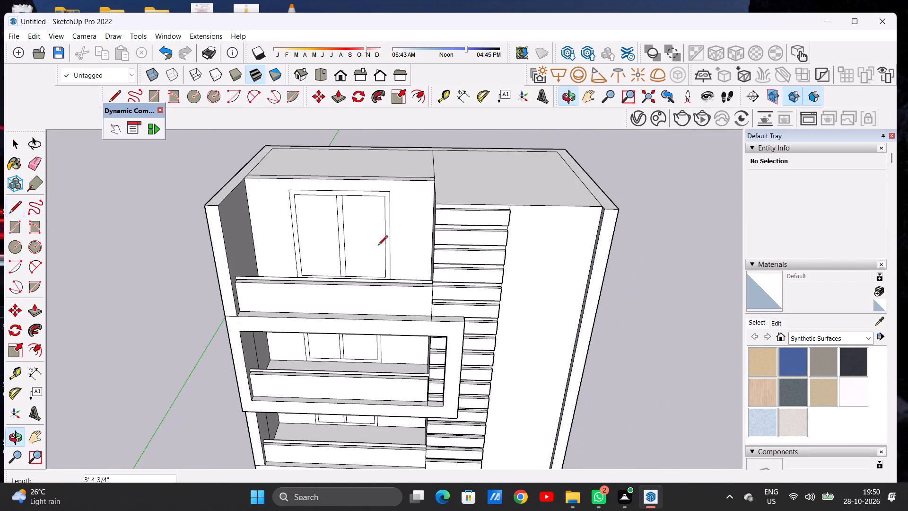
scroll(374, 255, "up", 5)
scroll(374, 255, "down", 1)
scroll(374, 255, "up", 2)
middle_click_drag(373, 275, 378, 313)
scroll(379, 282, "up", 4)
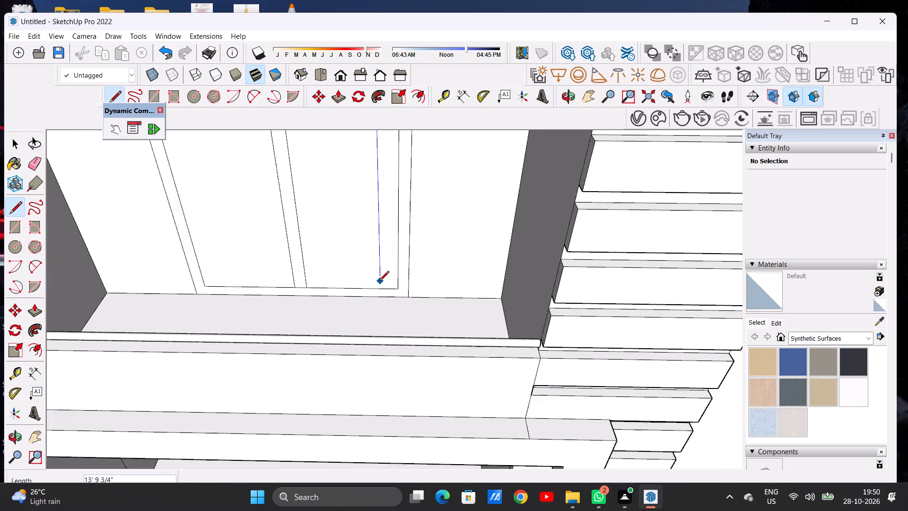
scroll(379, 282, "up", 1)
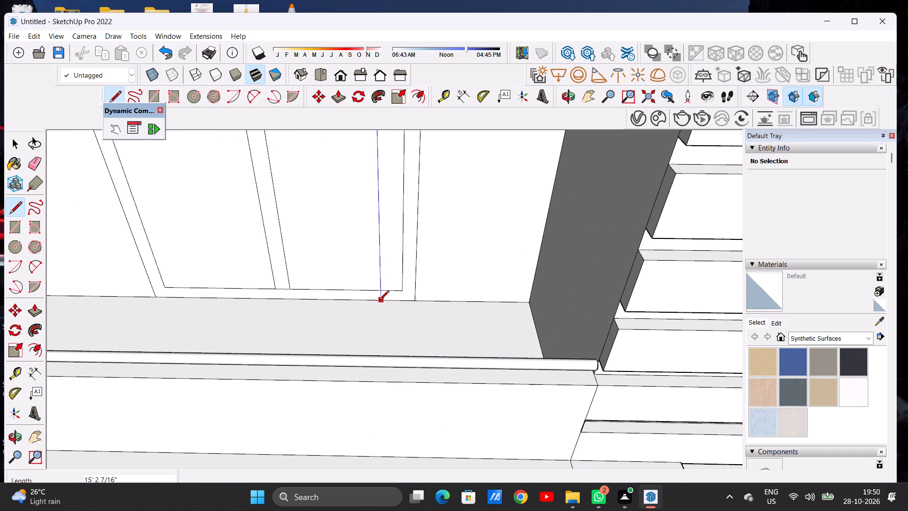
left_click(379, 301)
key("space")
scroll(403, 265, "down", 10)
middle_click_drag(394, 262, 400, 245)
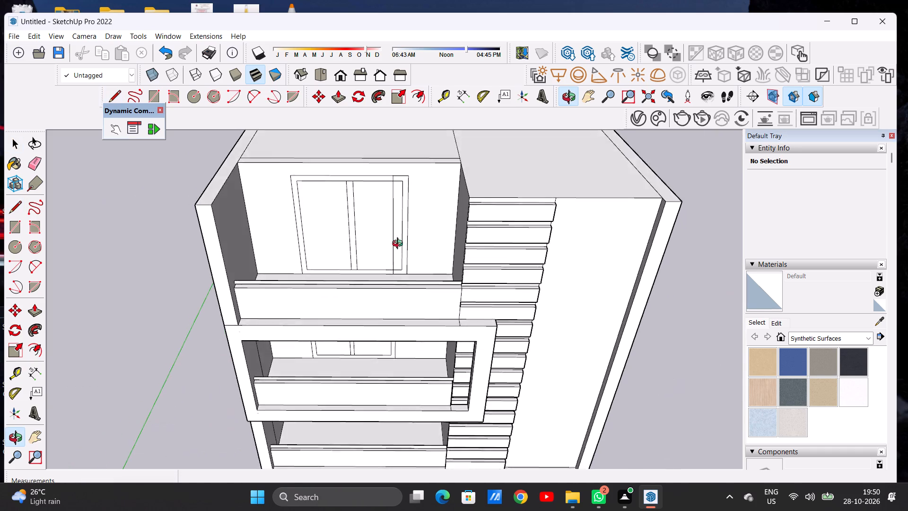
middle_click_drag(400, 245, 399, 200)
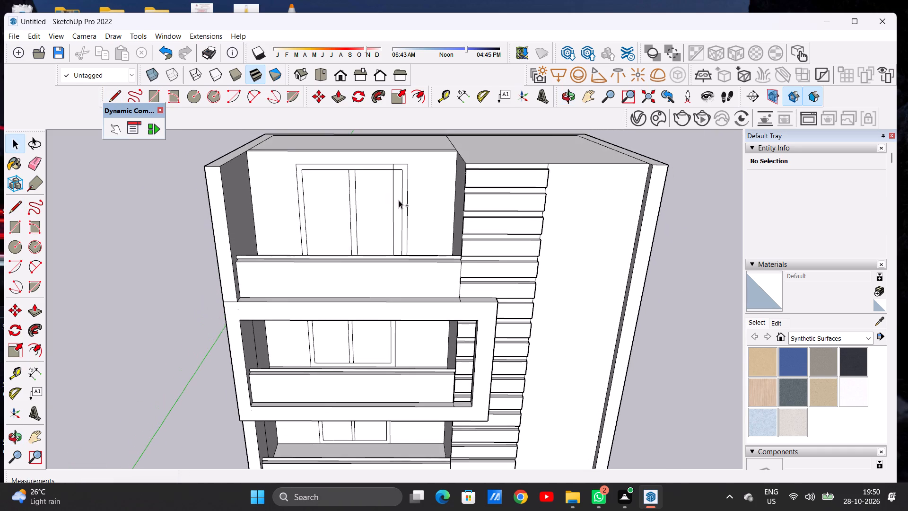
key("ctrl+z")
Examine the top-floor balcony door and its wall, and compare them with the windows and doors of the lower floors.
scroll(409, 210, "down", 3)
scroll(410, 212, "up", 1)
scroll(410, 212, "down", 9)
middle_click_drag(400, 252, 399, 210)
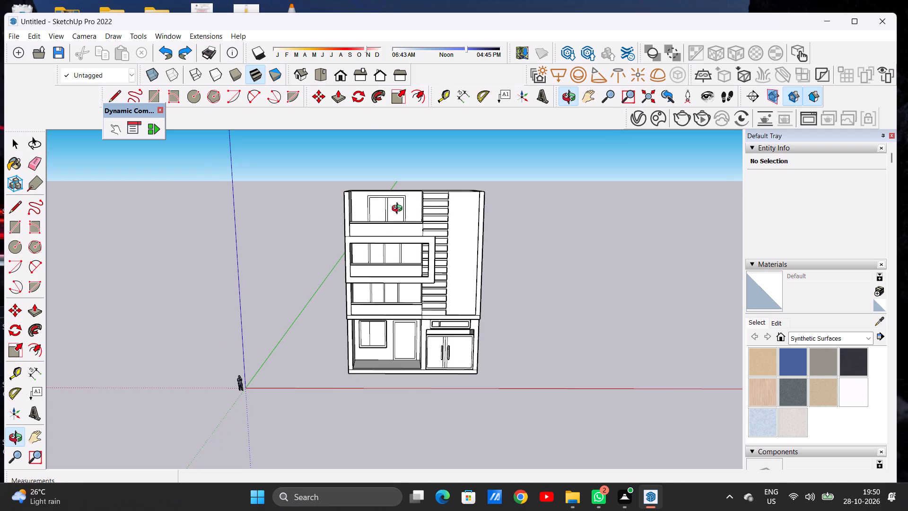
middle_click_drag(399, 210, 399, 205)
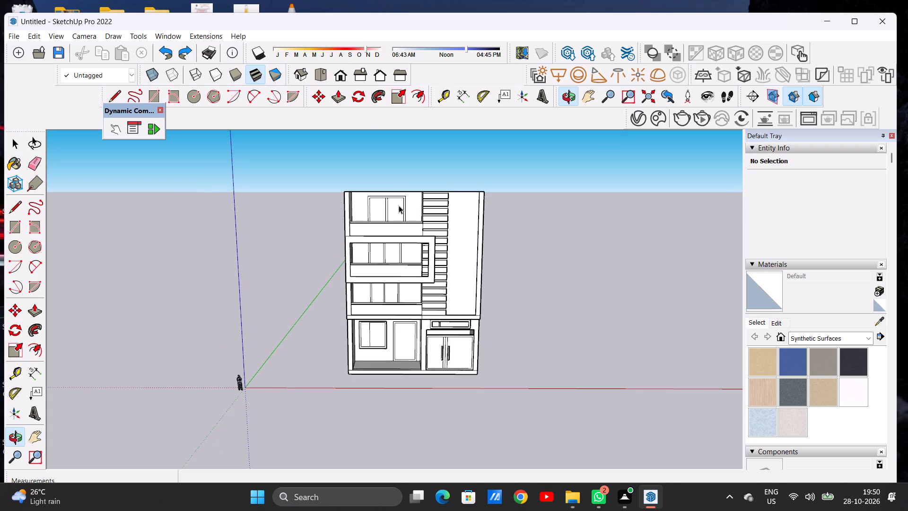
scroll(372, 216, "down", 6)
scroll(401, 206, "up", 14)
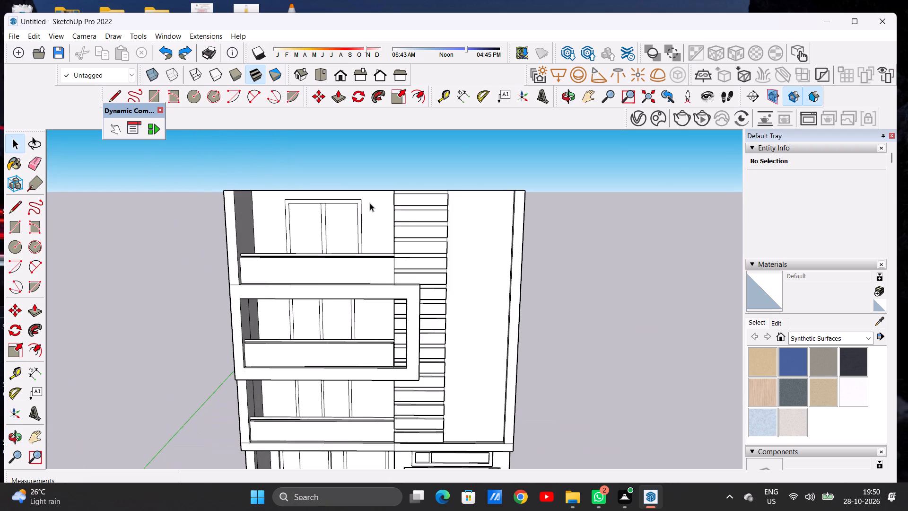
middle_click_drag(370, 199, 373, 235)
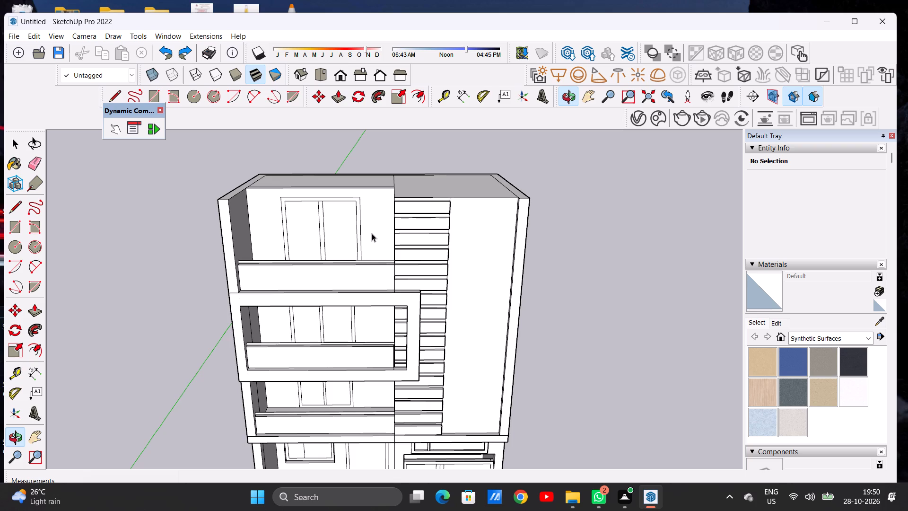
scroll(372, 233, "down", 6)
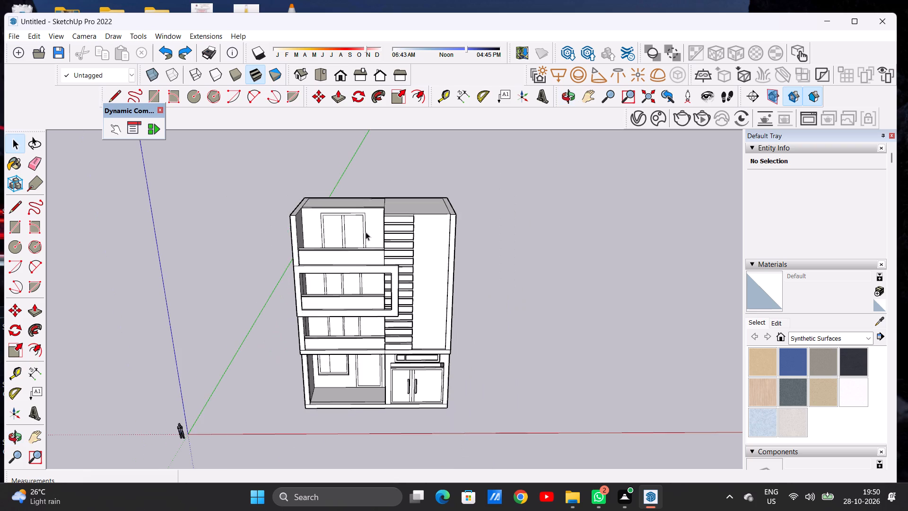
middle_click_drag(353, 259, 365, 203)
scroll(355, 216, "up", 17)
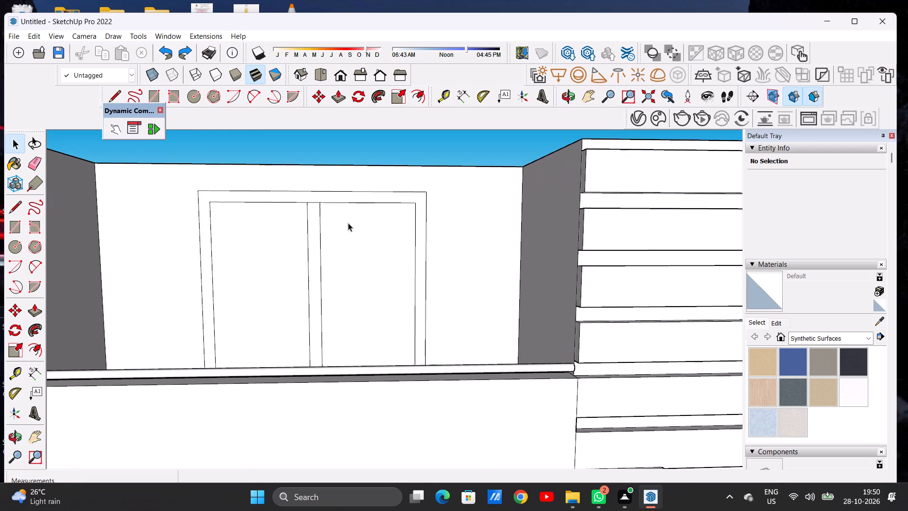
middle_click_drag(347, 223, 351, 250)
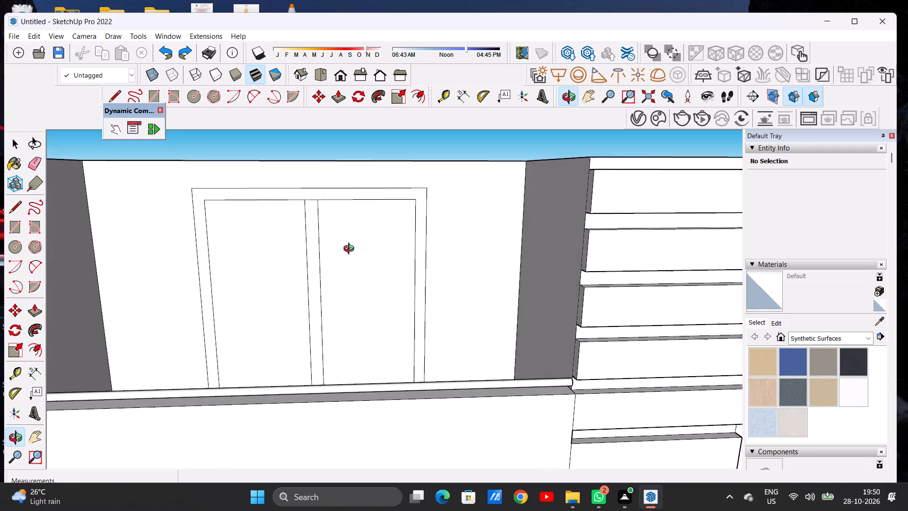
middle_click_drag(351, 250, 349, 235)
scroll(350, 261, "down", 20)
scroll(350, 261, "down", 7)
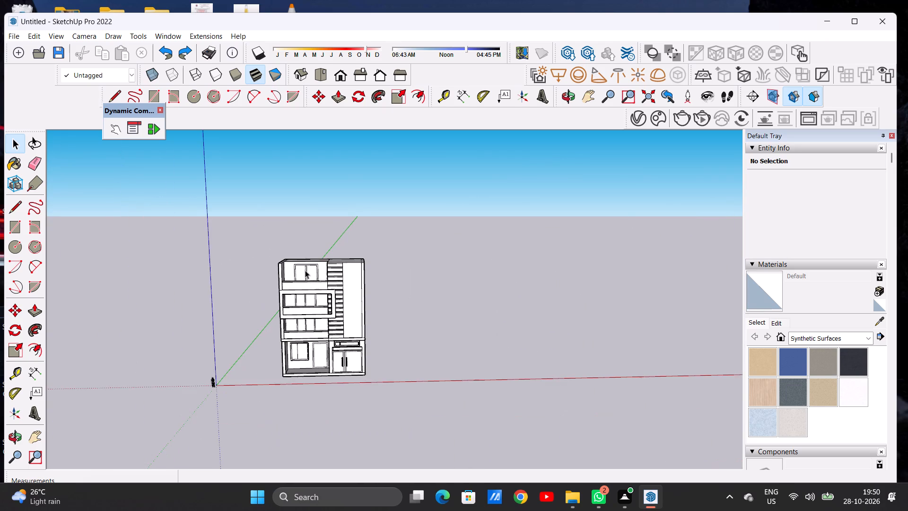
scroll(316, 332, "up", 16)
scroll(307, 346, "down", 1)
scroll(307, 346, "up", 2)
scroll(307, 346, "down", 3)
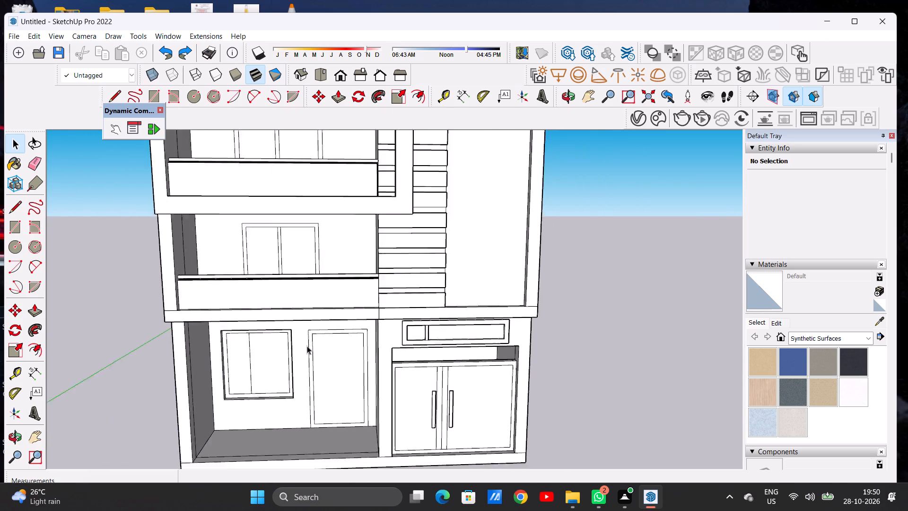
scroll(307, 346, "down", 15)
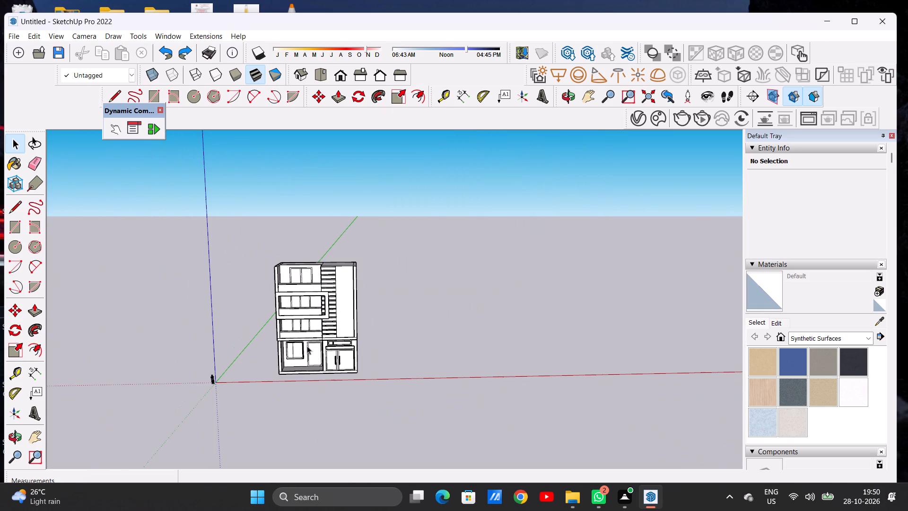
Inspect the top-floor balcony and the roof level, including the wall tops around the roof.
scroll(311, 266, "up", 18)
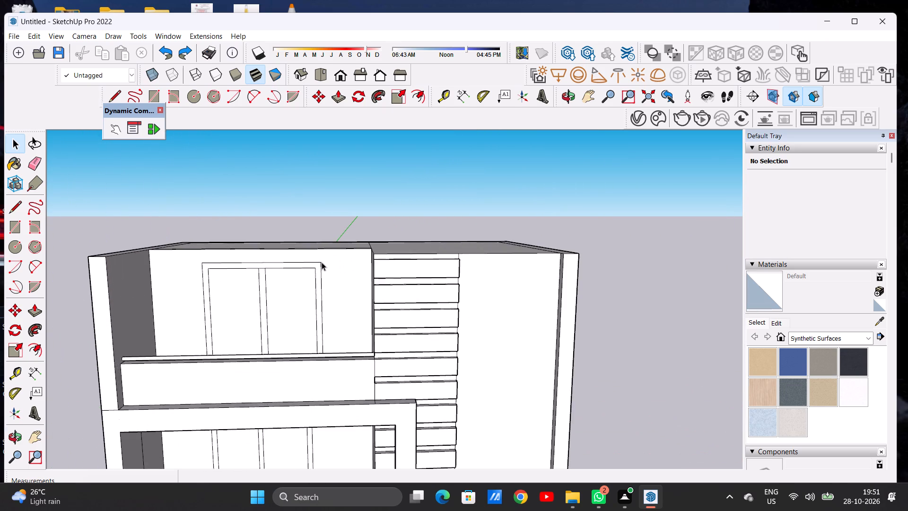
middle_click_drag(321, 262, 290, 283)
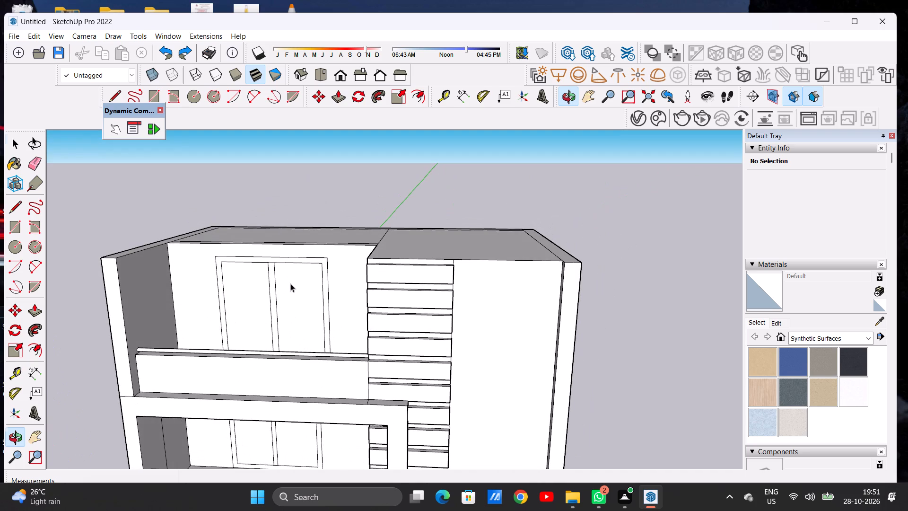
scroll(338, 310, "down", 5)
middle_click_drag(341, 278, 382, 253)
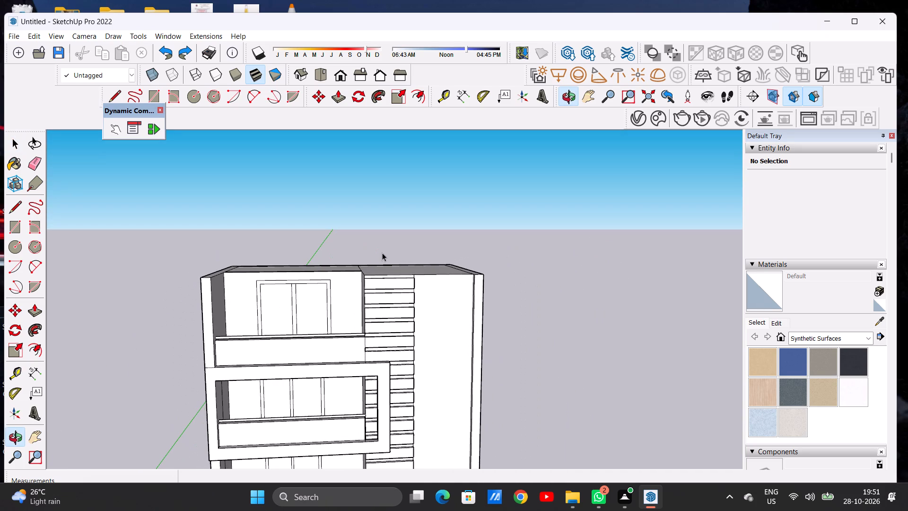
scroll(382, 256, "down", 2)
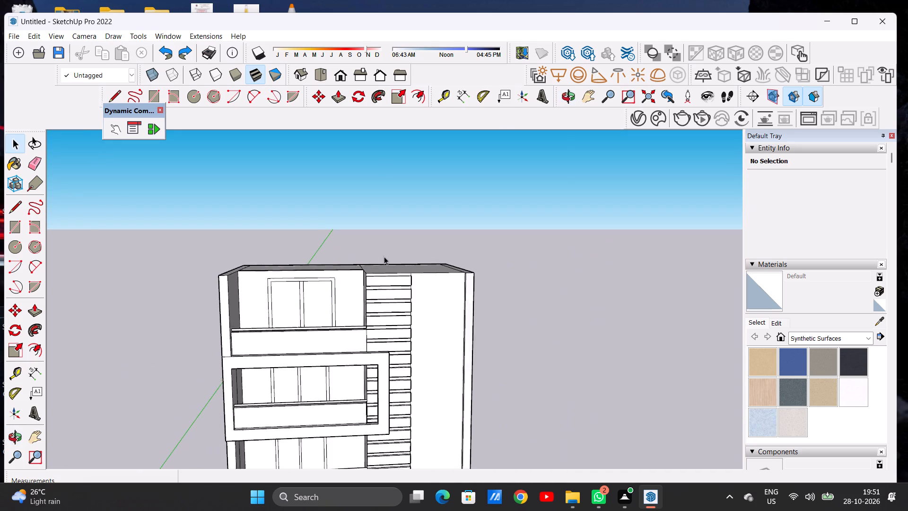
scroll(384, 256, "down", 3)
middle_click_drag(411, 269, 378, 322)
scroll(443, 274, "up", 1)
scroll(443, 274, "down", 1)
scroll(443, 274, "up", 3)
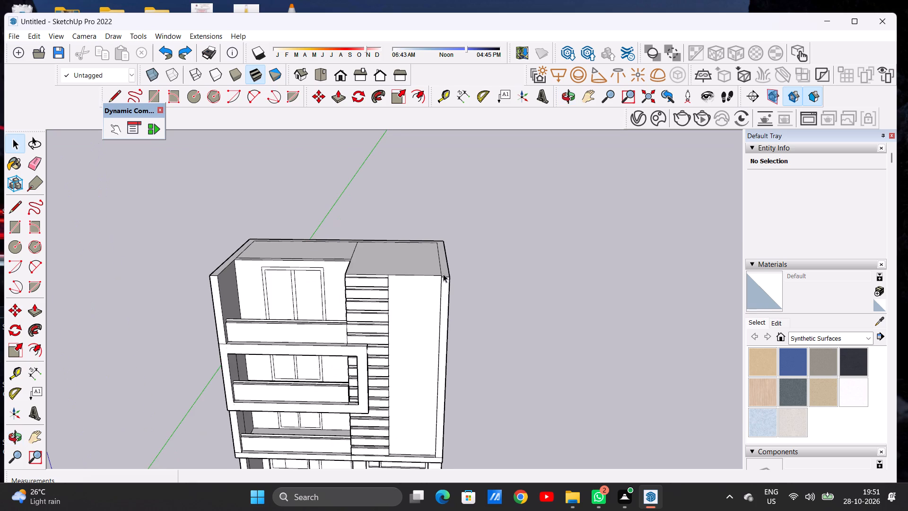
Push/Pull the wall tops around the roof up 2' 9" to form a parapet.
key("p")
scroll(448, 262, "up", 6)
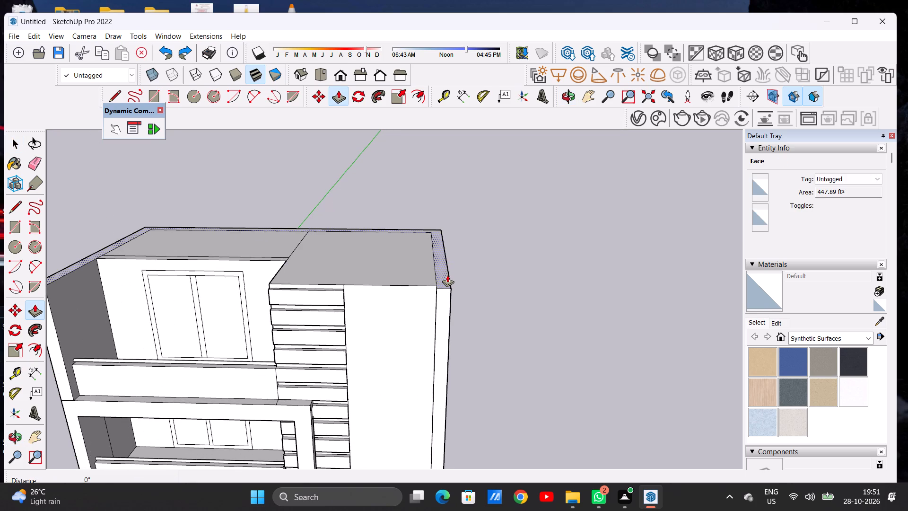
left_click(447, 275)
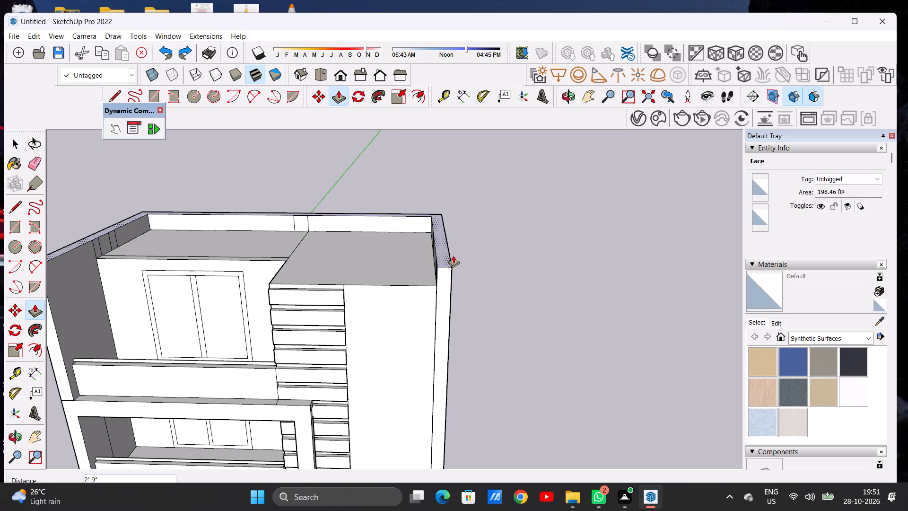
left_click(453, 255)
key("space")
Erase the stray vertical edges on the parapet's inner face at the balcony-side wall.
scroll(513, 272, "down", 11)
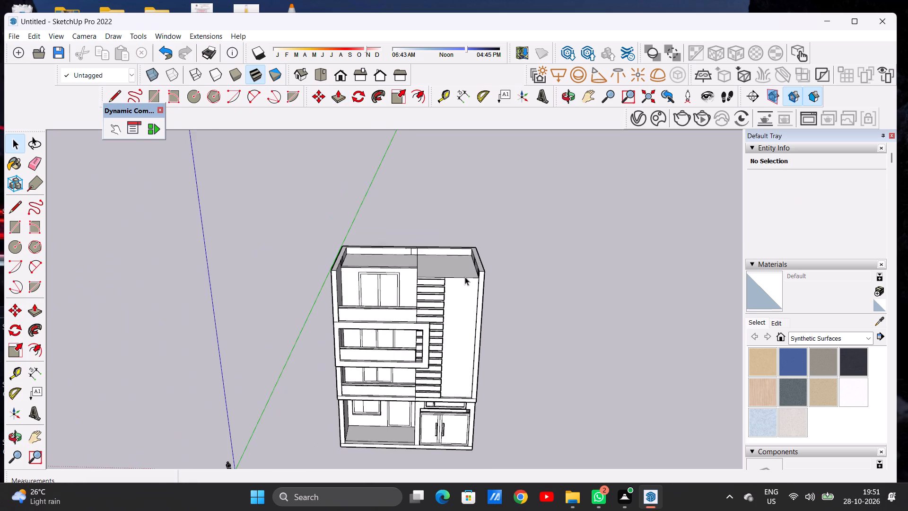
middle_click_drag(431, 285, 282, 238)
scroll(346, 243, "up", 9)
scroll(387, 257, "down", 1)
scroll(387, 257, "up", 8)
scroll(364, 272, "down", 1)
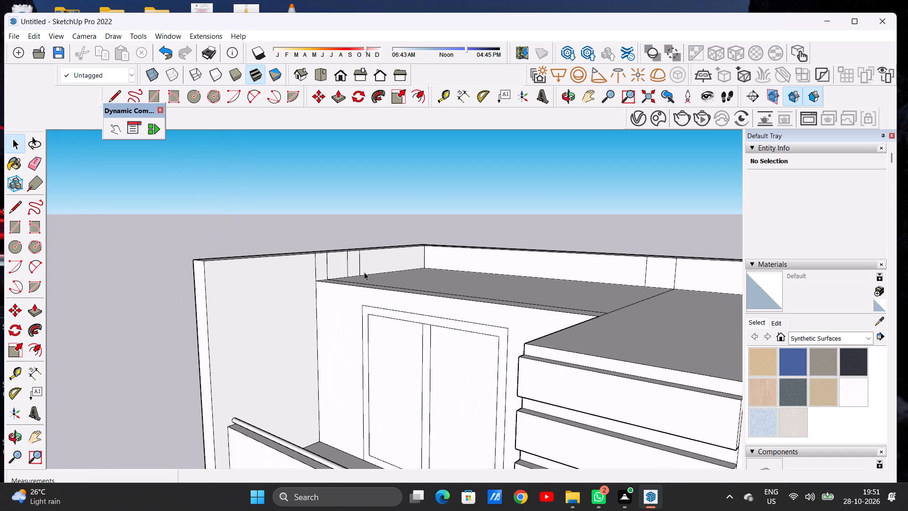
key("e")
scroll(341, 273, "up", 5)
left_click_drag(296, 267, 321, 260)
left_click_drag(372, 252, 349, 260)
scroll(380, 261, "down", 7)
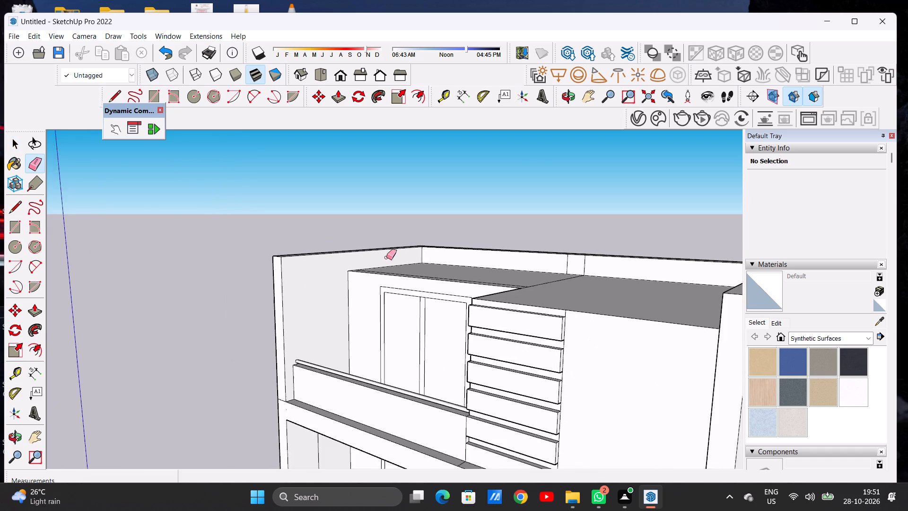
Erase the two stray vertical edges on the inner face of the rear parapet.
scroll(386, 257, "down", 6)
middle_click_drag(381, 261, 472, 264)
scroll(472, 264, "up", 12)
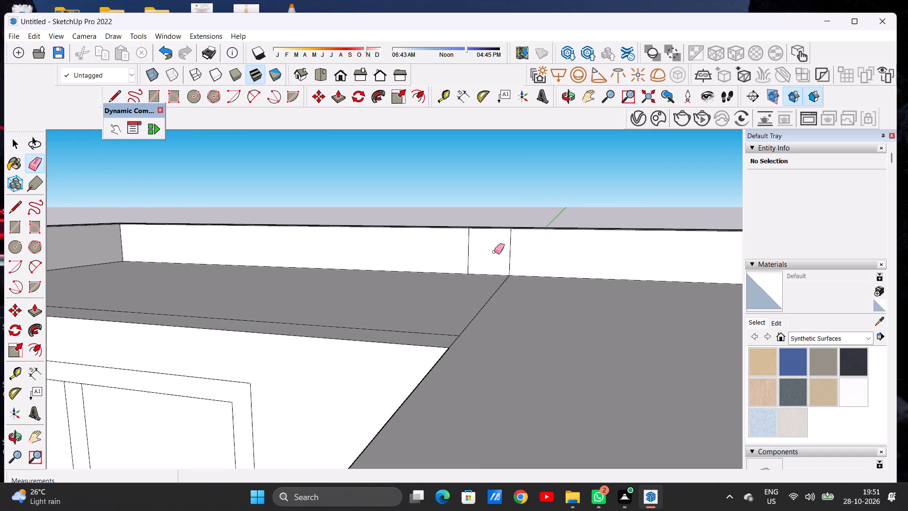
left_click_drag(463, 246, 482, 248)
left_click_drag(517, 247, 494, 254)
scroll(454, 259, "down", 5)
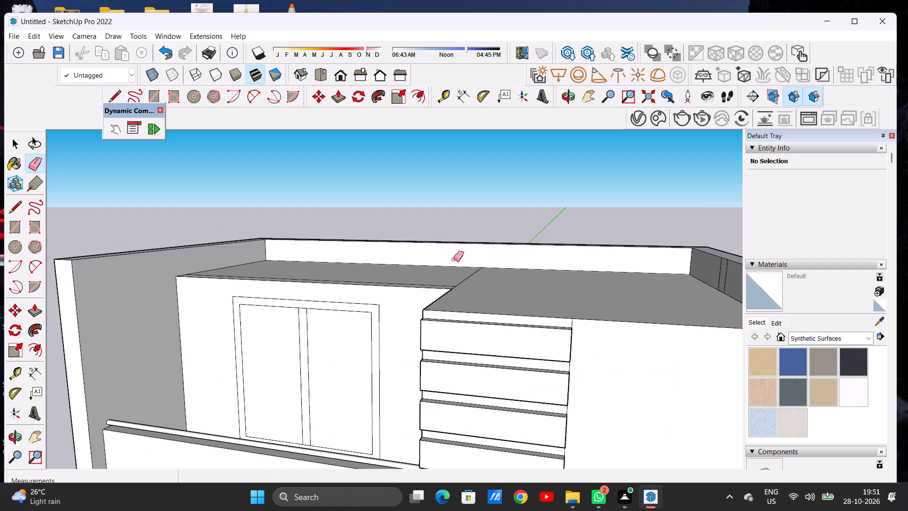
Erase the stray vertical edges on the parapet's inner face at the side wall beyond the slats.
scroll(454, 259, "down", 12)
middle_click_drag(471, 247, 599, 265)
scroll(500, 247, "up", 6)
scroll(505, 243, "up", 18)
left_click_drag(481, 215, 490, 219)
left_click_drag(506, 220, 516, 226)
scroll(489, 231, "down", 11)
scroll(578, 249, "down", 2)
scroll(582, 251, "up", 3)
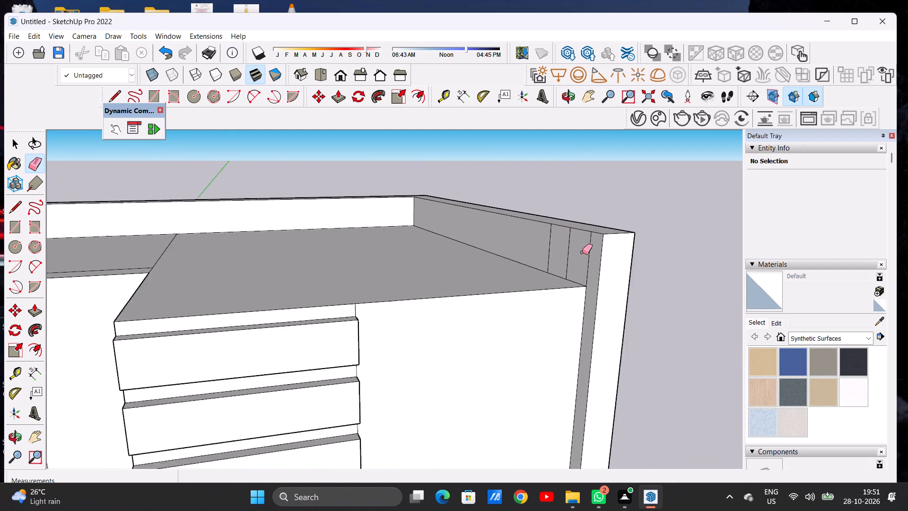
scroll(582, 252, "up", 10)
left_click_drag(558, 227, 511, 226)
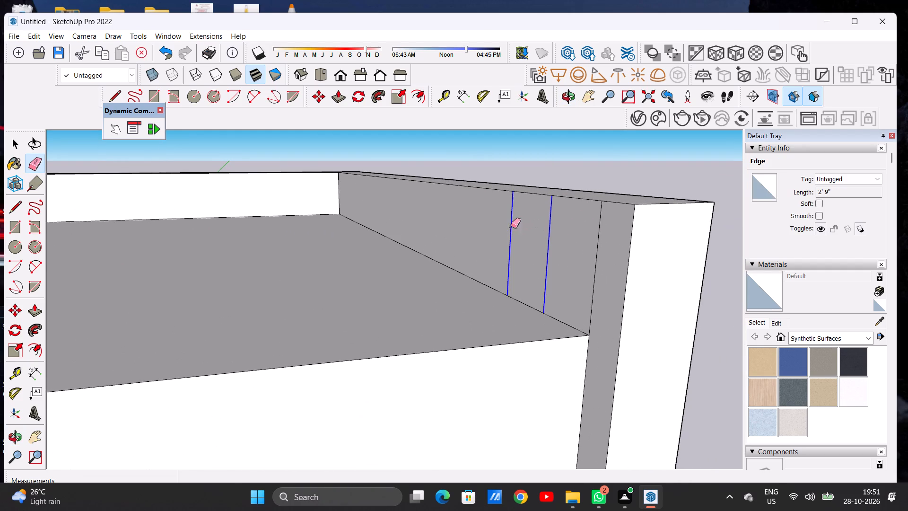
left_click_drag(511, 226, 504, 228)
scroll(555, 238, "down", 14)
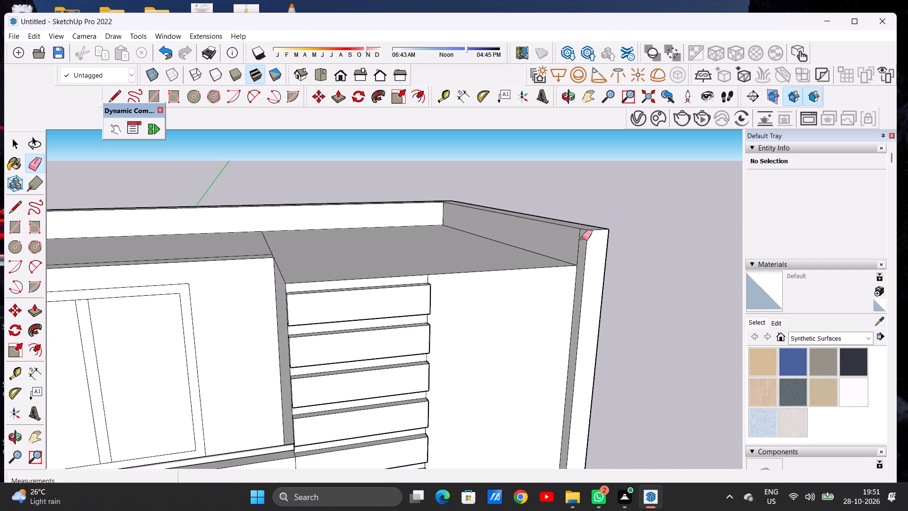
Examine the parapet's corners and inner faces, and the roof level as a whole from the front.
middle_click_drag(565, 238, 525, 216)
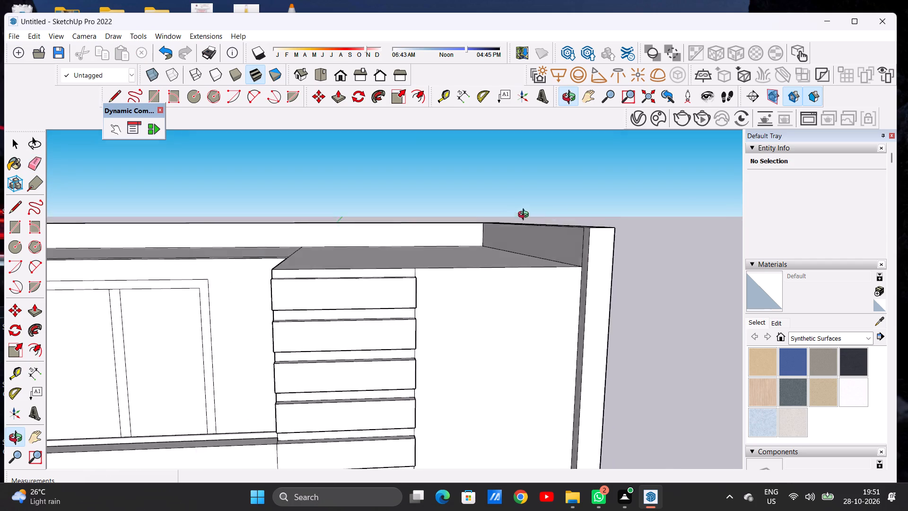
middle_click_drag(525, 216, 529, 215)
scroll(575, 218, "up", 20)
middle_click_drag(495, 227, 649, 194)
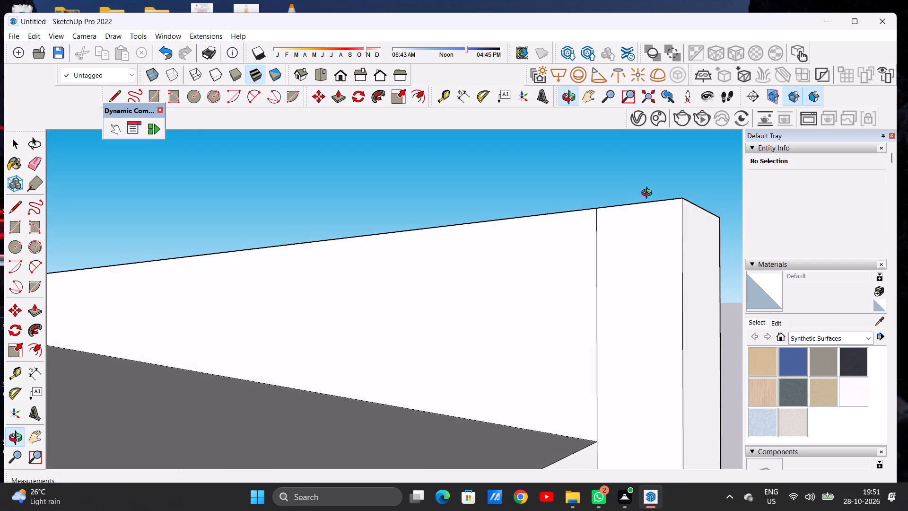
middle_click_drag(649, 194, 435, 246)
key("space")
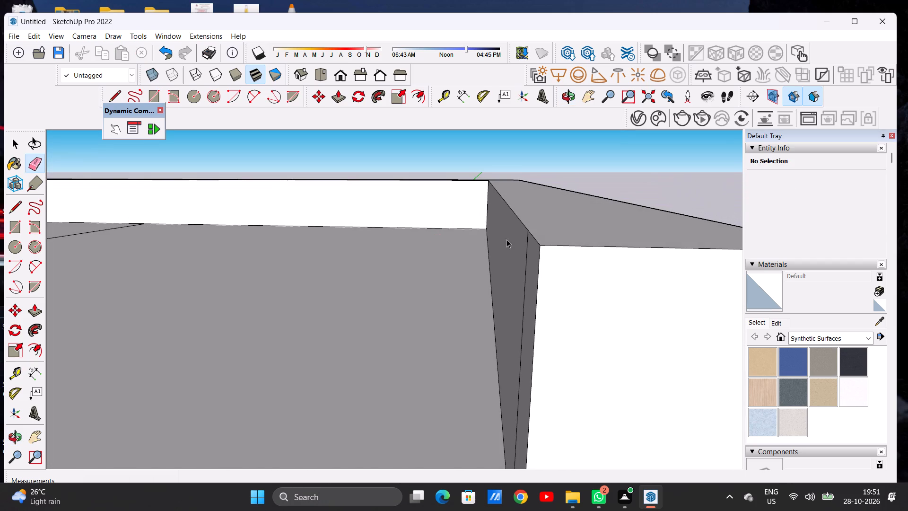
scroll(535, 234, "down", 20)
scroll(535, 234, "down", 9)
middle_click_drag(383, 229, 386, 258)
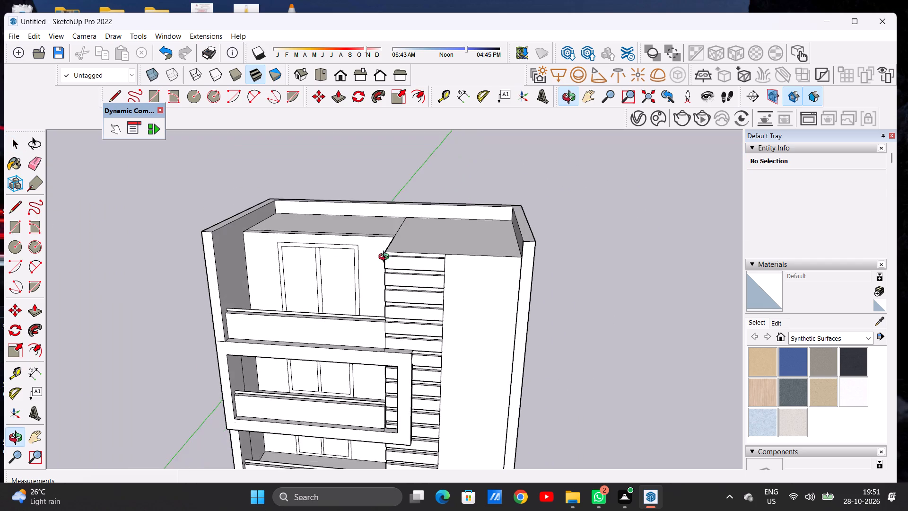
middle_click_drag(386, 258, 391, 236)
scroll(492, 236, "up", 4)
scroll(492, 236, "down", 1)
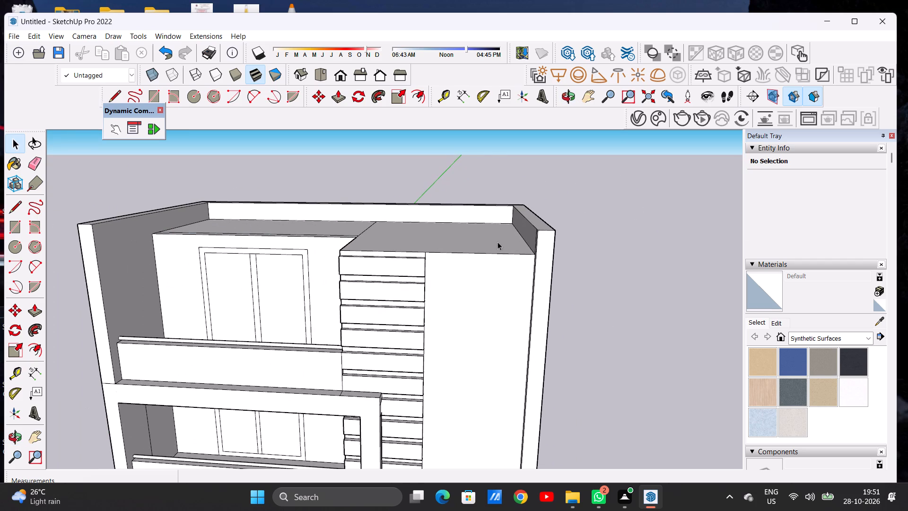
Draw a line about 11' 10 9/16" long on the balcony-side wall's inner face, from the roof slab corner to the wall's front edge.
middle_click_drag(336, 229, 205, 232)
scroll(231, 229, "up", 8)
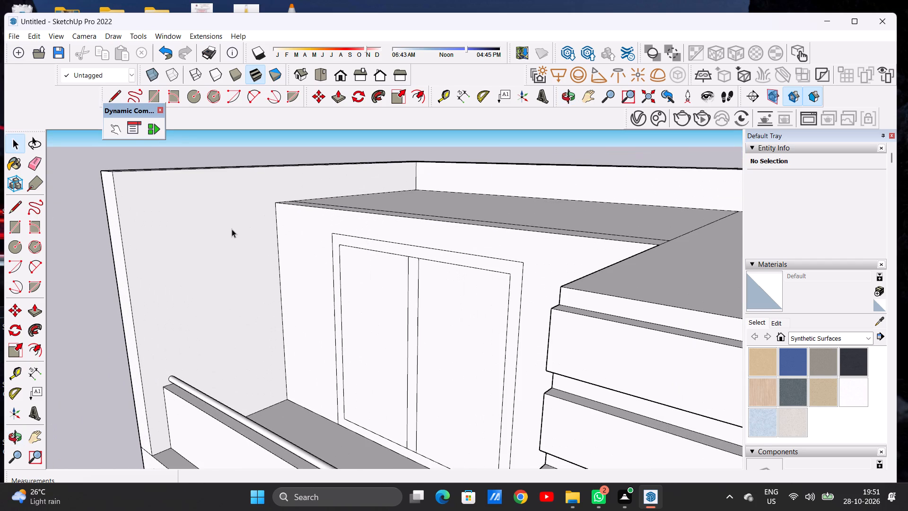
key("l")
scroll(278, 201, "up", 5)
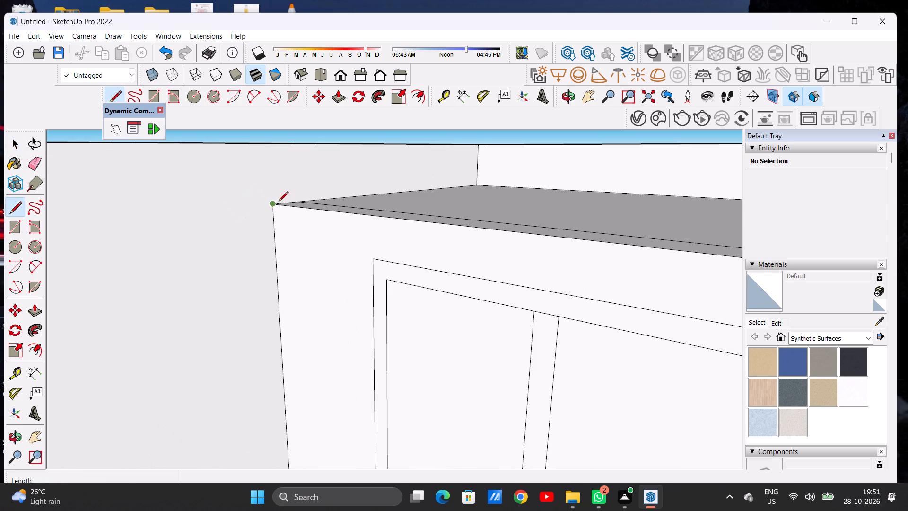
left_click(277, 202)
scroll(309, 198, "down", 2)
scroll(314, 196, "up", 1)
scroll(320, 193, "down", 6)
scroll(174, 211, "up", 1)
scroll(174, 211, "down", 1)
scroll(174, 211, "up", 4)
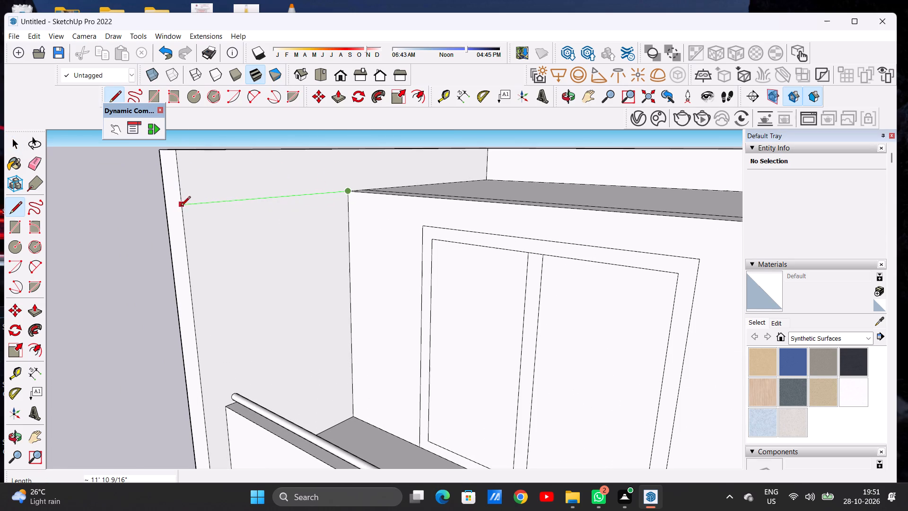
left_click(182, 203)
key("space")
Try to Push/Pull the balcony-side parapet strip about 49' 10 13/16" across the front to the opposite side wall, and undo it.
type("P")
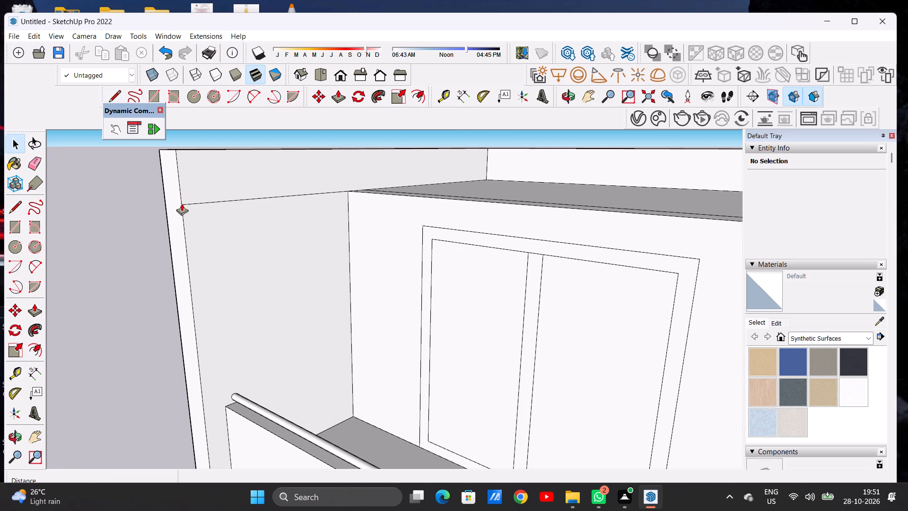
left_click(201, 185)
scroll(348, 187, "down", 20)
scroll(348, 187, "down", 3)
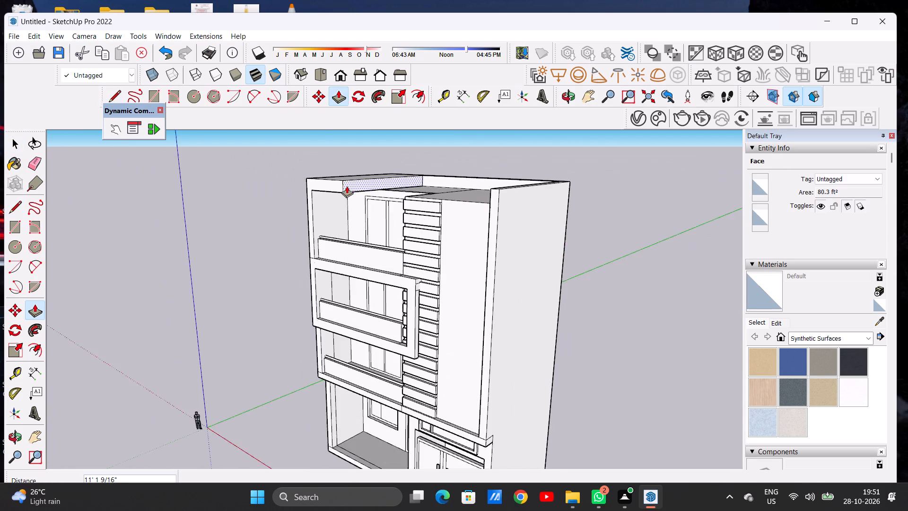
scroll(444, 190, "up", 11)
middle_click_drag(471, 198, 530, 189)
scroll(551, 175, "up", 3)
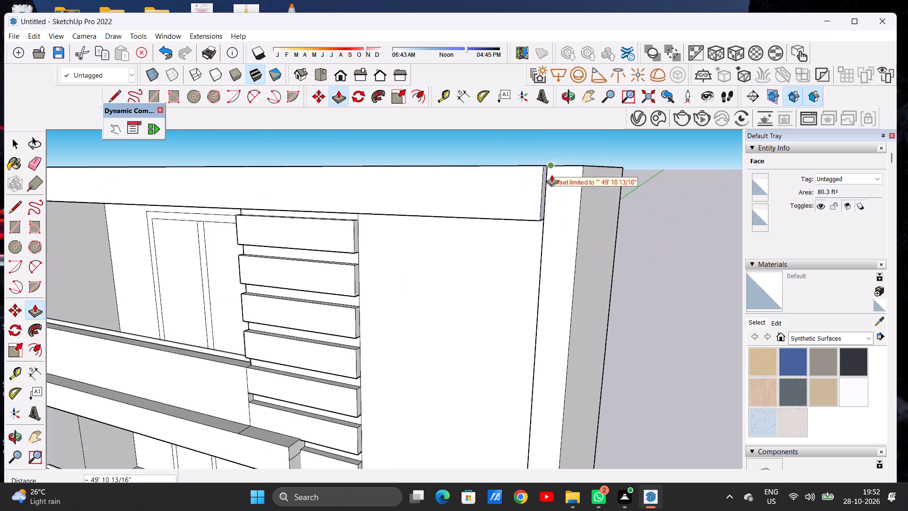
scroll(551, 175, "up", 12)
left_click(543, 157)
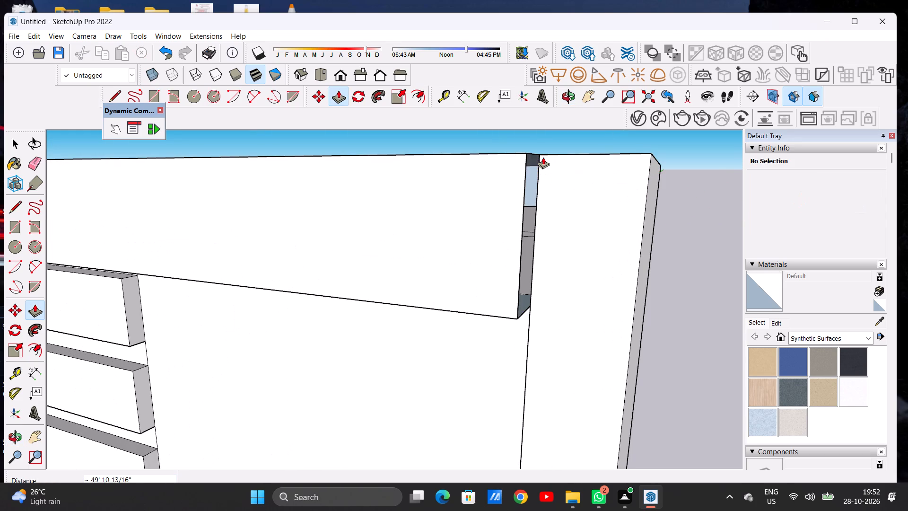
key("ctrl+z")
Erase the remaining vertical edge on the opposite side wall's inner face, between the roof slab corner and the parapet top.
scroll(539, 184, "down", 3)
scroll(538, 184, "up", 2)
scroll(538, 184, "down", 15)
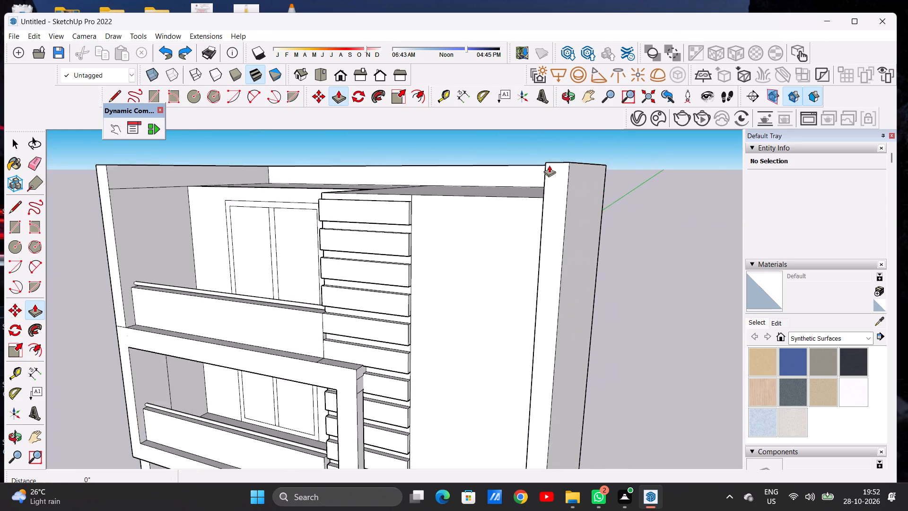
middle_click_drag(523, 183, 630, 178)
scroll(530, 190, "down", 9)
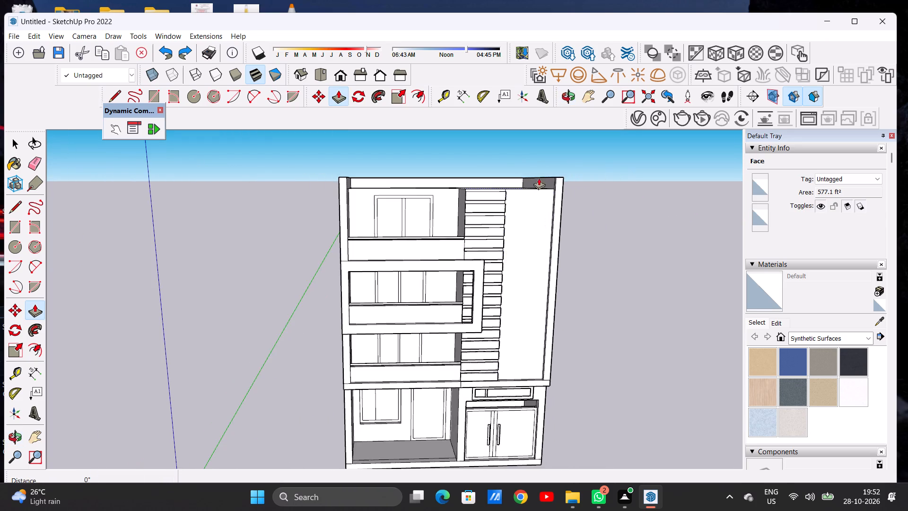
middle_click_drag(539, 178, 528, 256)
scroll(573, 205, "up", 11)
scroll(564, 206, "down", 1)
scroll(564, 206, "up", 4)
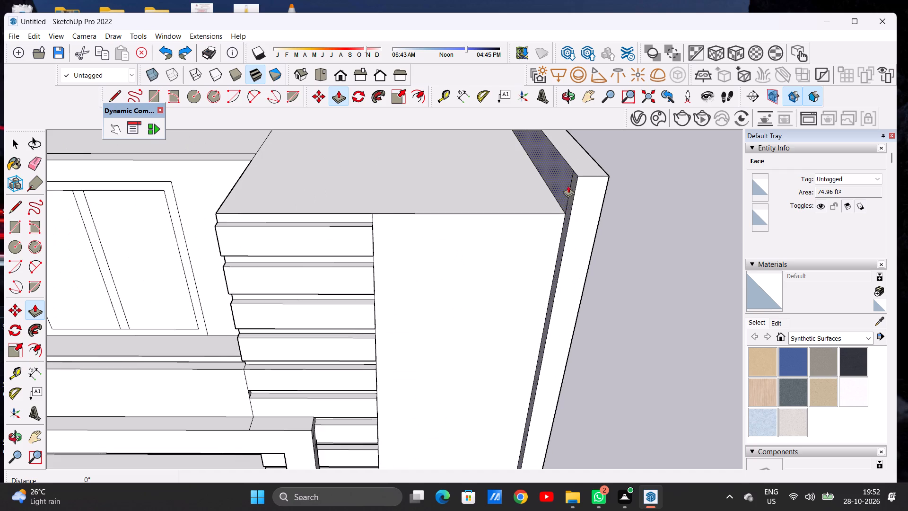
middle_click_drag(585, 183, 646, 176)
scroll(574, 186, "up", 3)
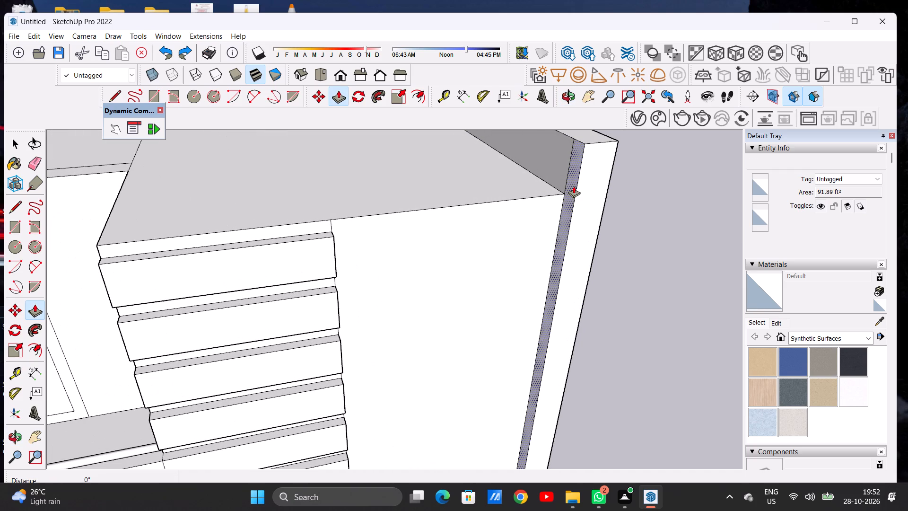
key("e")
left_click_drag(567, 165, 572, 170)
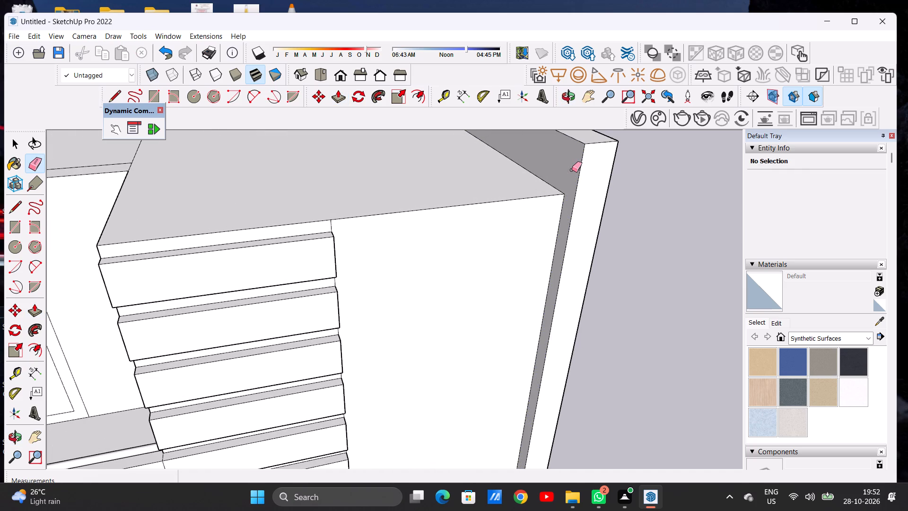
key("space")
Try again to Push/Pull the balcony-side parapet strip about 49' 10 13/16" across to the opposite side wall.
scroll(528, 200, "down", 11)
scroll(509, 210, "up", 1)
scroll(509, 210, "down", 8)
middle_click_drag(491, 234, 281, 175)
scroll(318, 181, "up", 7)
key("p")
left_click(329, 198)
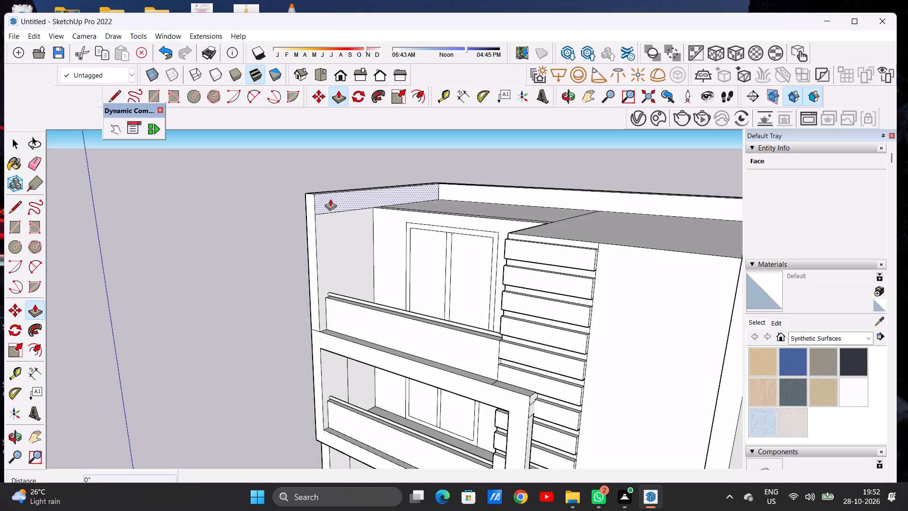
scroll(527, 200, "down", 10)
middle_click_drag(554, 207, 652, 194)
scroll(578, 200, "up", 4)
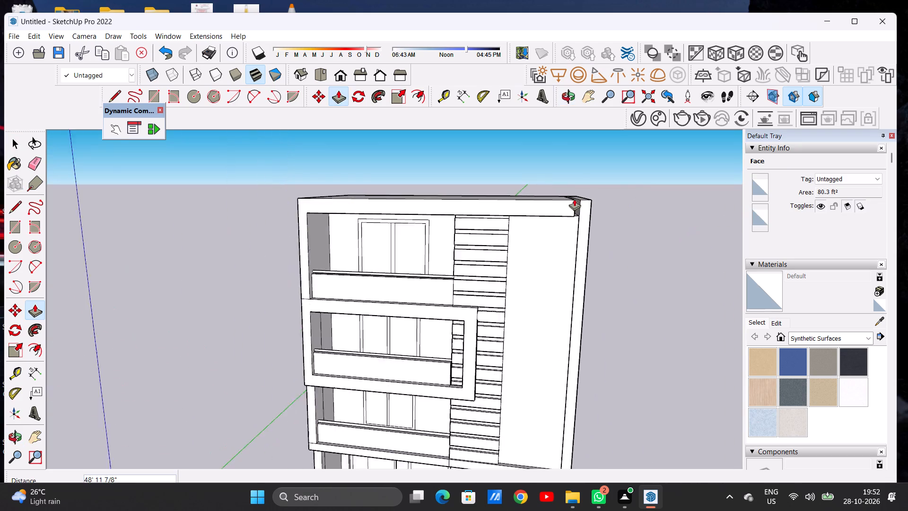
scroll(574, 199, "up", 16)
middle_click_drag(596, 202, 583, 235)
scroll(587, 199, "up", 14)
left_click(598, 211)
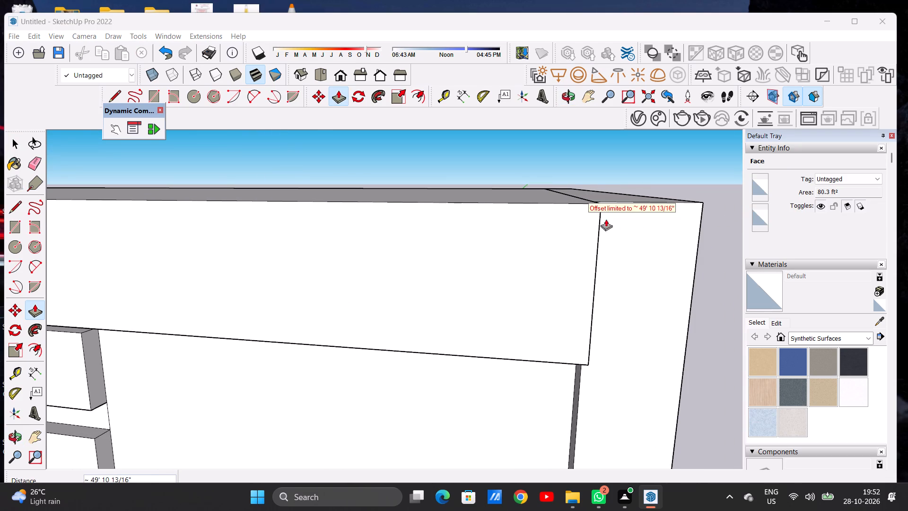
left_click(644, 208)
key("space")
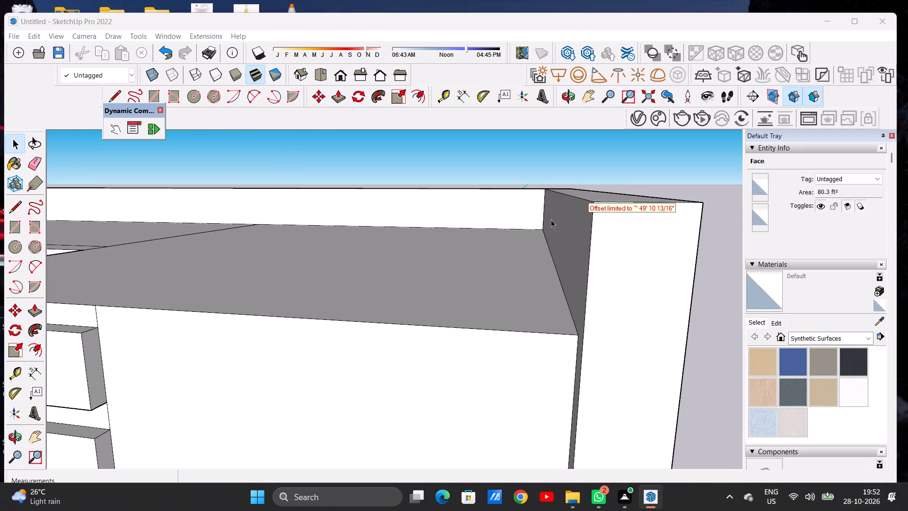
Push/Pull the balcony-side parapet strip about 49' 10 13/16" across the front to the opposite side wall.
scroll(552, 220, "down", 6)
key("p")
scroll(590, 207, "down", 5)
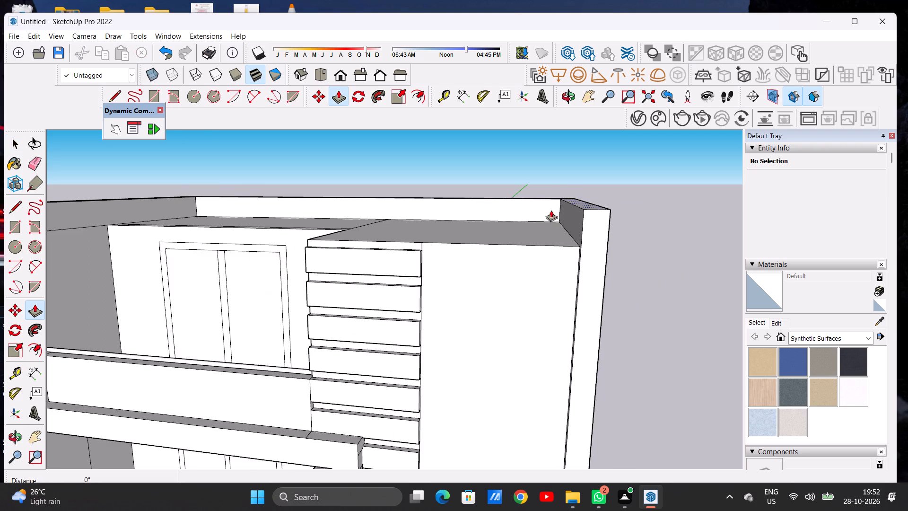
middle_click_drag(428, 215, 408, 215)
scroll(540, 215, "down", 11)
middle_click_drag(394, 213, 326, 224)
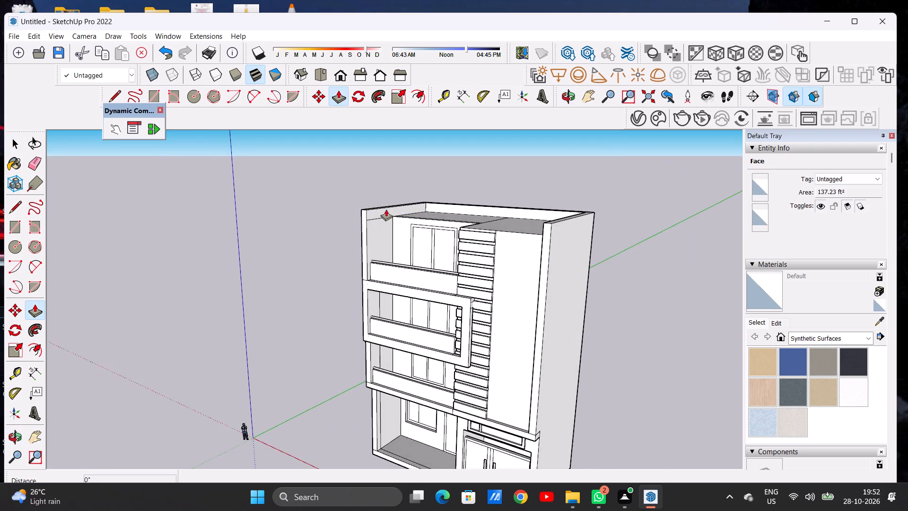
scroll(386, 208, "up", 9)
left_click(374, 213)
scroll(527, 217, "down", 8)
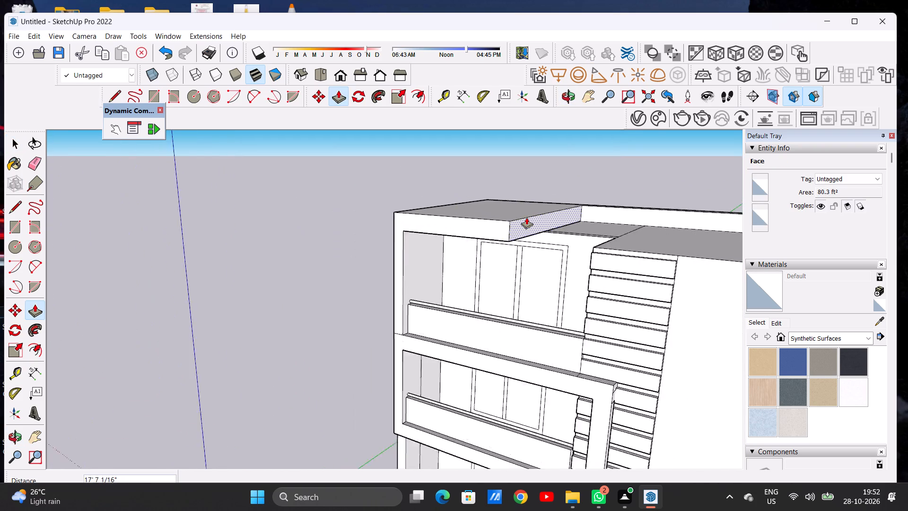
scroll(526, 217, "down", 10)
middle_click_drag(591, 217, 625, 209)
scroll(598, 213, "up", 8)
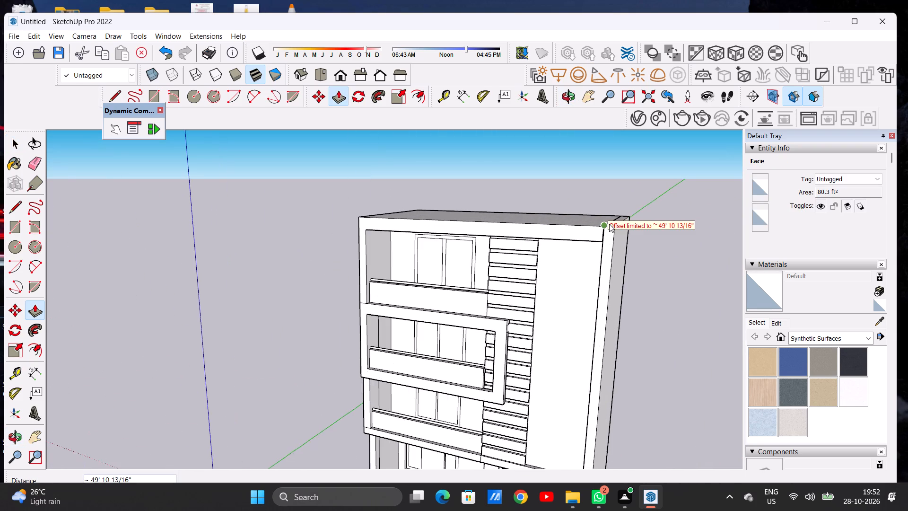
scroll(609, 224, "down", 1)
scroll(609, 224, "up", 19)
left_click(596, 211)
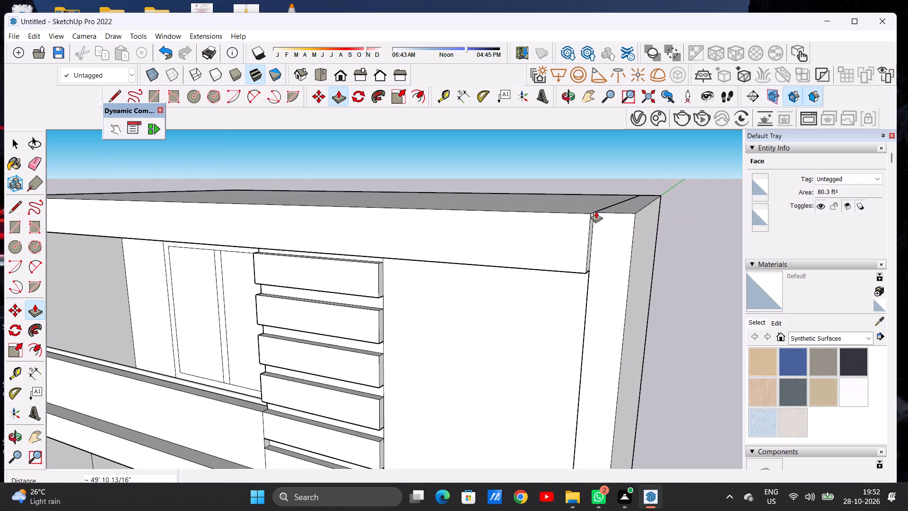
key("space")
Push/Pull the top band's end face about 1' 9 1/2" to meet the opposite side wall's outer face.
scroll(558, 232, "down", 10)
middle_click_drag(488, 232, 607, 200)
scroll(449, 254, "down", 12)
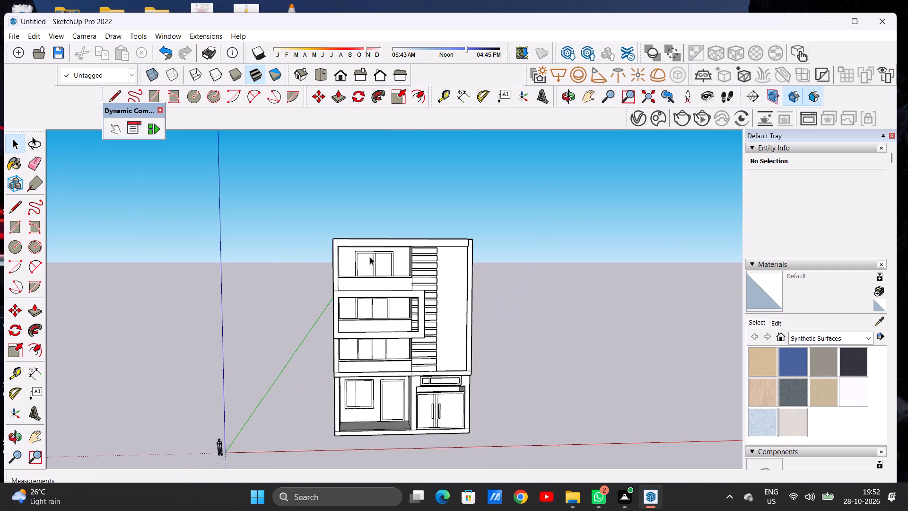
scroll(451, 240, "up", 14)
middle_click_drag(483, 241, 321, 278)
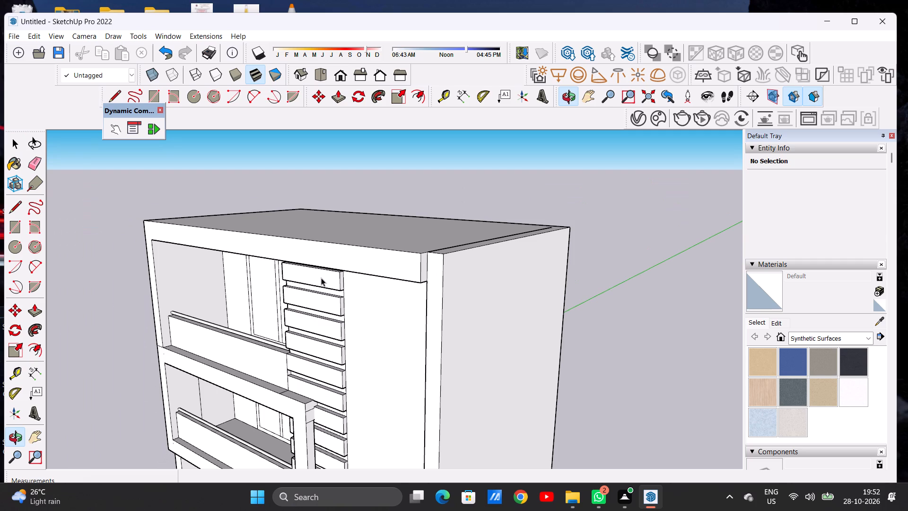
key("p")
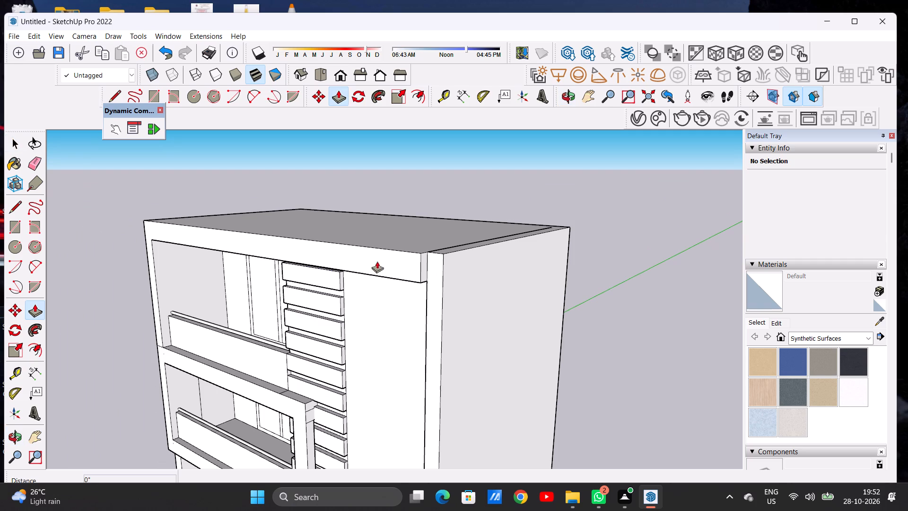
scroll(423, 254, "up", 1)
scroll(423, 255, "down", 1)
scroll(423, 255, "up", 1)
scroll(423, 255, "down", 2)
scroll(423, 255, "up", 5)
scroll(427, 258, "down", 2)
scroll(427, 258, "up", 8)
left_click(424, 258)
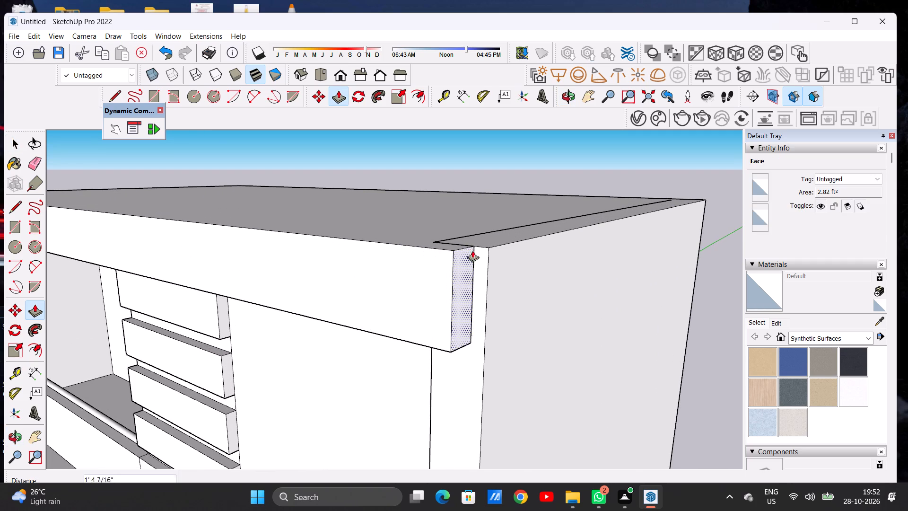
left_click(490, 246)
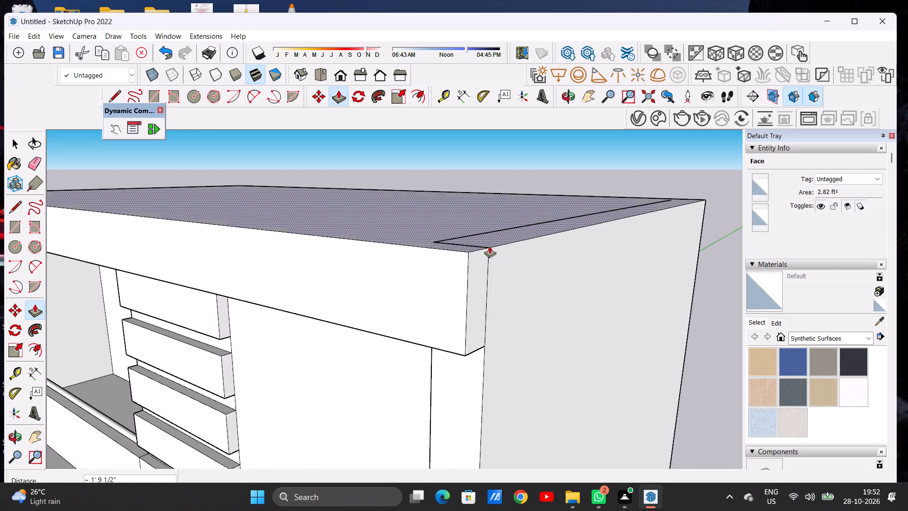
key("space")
Examine the extended top band from the front and side, and its junction with the roof and opposite side wall.
scroll(523, 245, "down", 19)
scroll(495, 228, "up", 1)
scroll(495, 228, "down", 3)
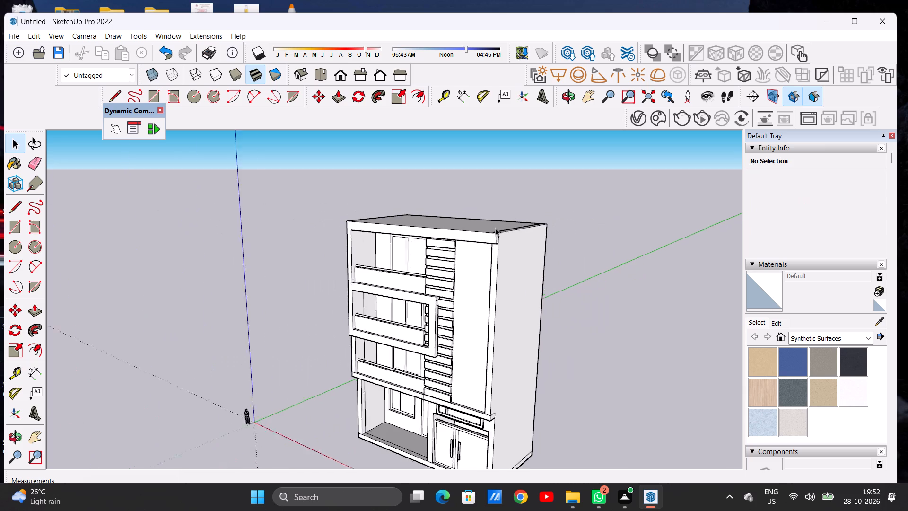
scroll(495, 228, "down", 2)
middle_click_drag(476, 262, 574, 237)
scroll(524, 255, "up", 2)
middle_click_drag(537, 280, 523, 280)
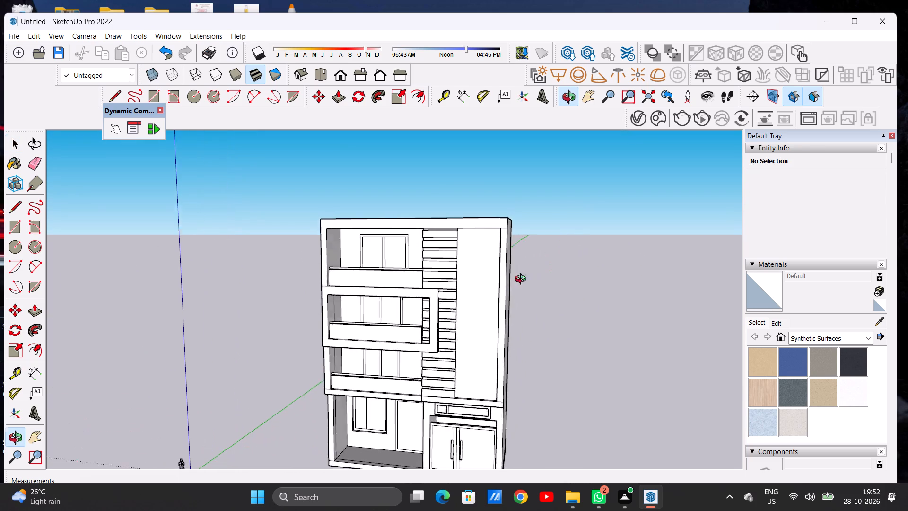
middle_click_drag(523, 280, 389, 314)
scroll(454, 240, "up", 10)
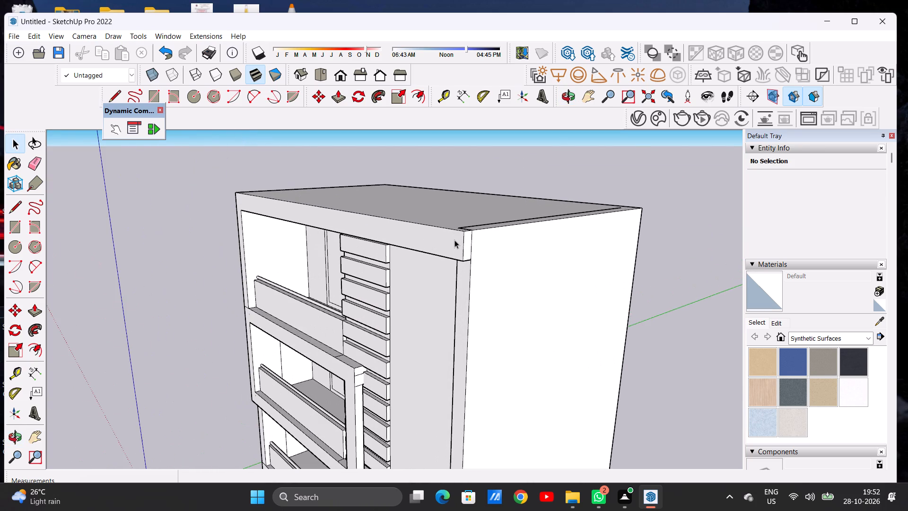
scroll(461, 252, "down", 16)
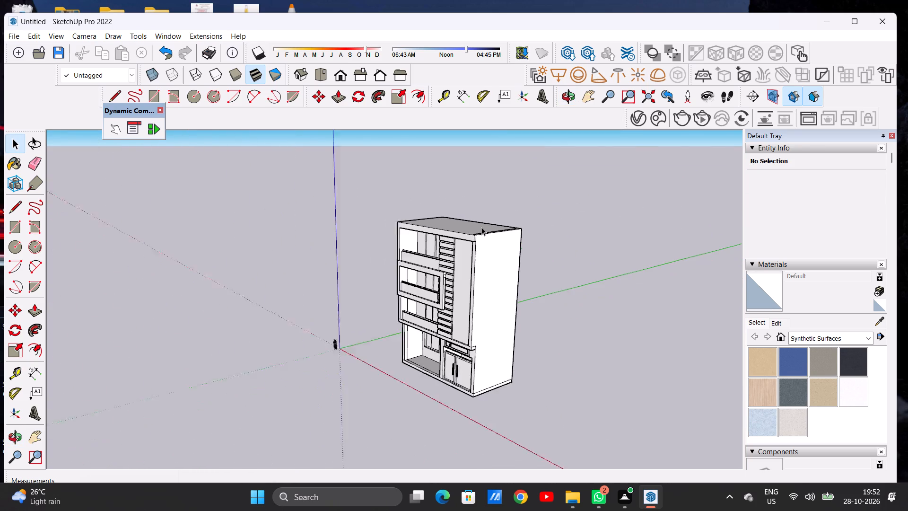
scroll(481, 227, "down", 2)
middle_click_drag(467, 266, 594, 237)
scroll(459, 260, "up", 6)
middle_click_drag(451, 270, 560, 250)
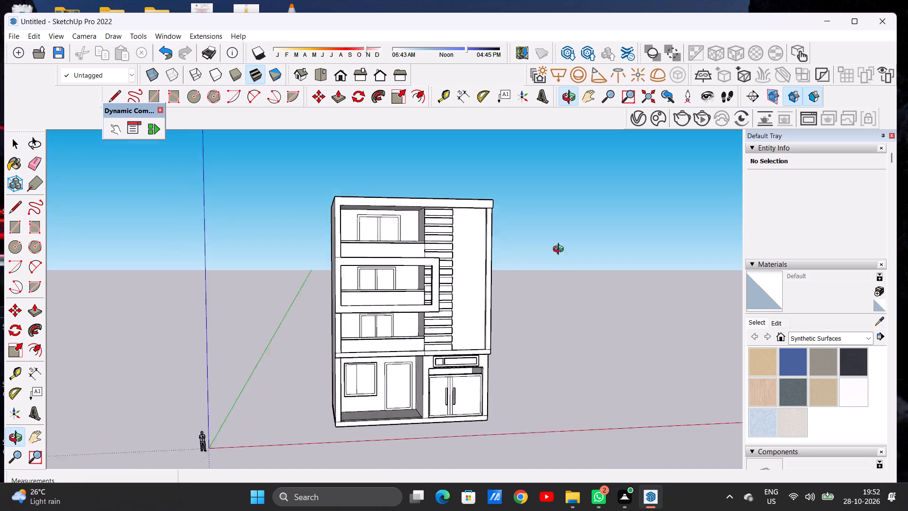
middle_click_drag(560, 250, 360, 286)
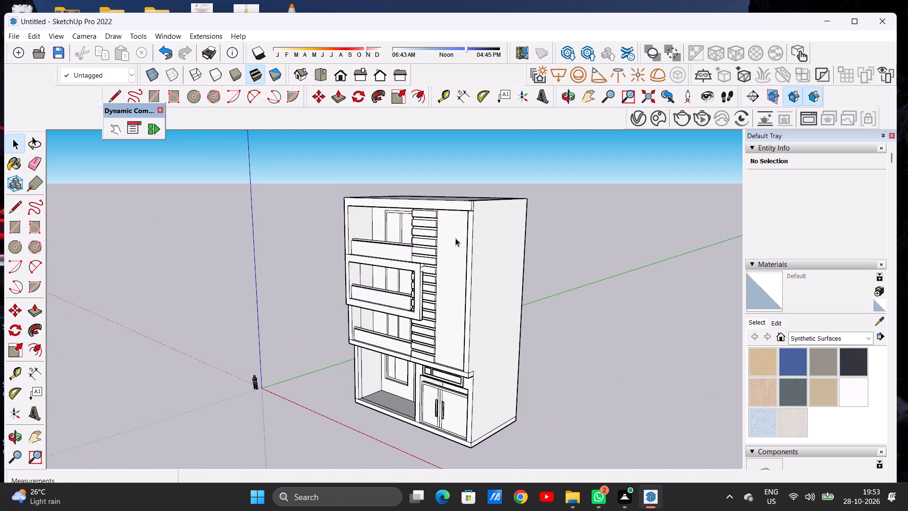
scroll(468, 215, "up", 10)
middle_click_drag(469, 210, 411, 244)
scroll(412, 232, "up", 3)
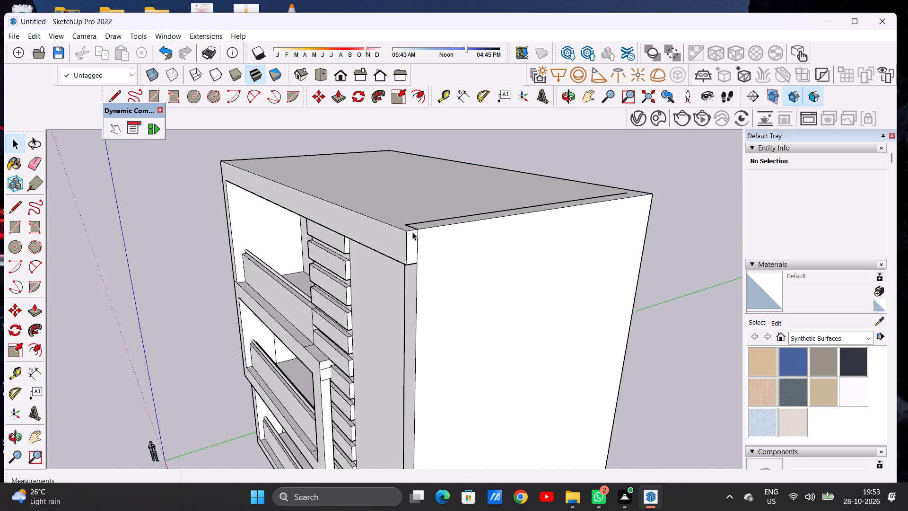
scroll(412, 232, "up", 3)
middle_click_drag(431, 232, 358, 268)
scroll(305, 280, "up", 5)
middle_click_drag(331, 293, 298, 275)
left_click(280, 280)
left_click(313, 275)
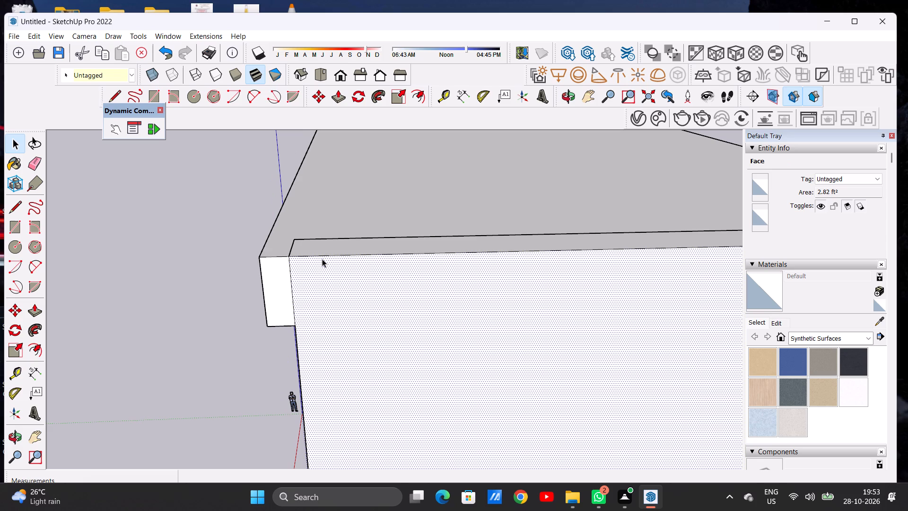
key("space")
left_click(340, 246)
left_click(358, 301)
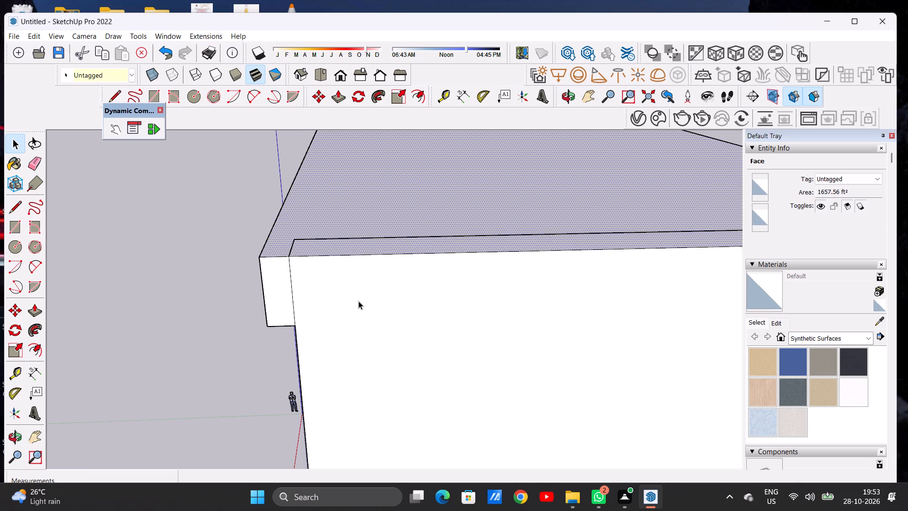
key("space")
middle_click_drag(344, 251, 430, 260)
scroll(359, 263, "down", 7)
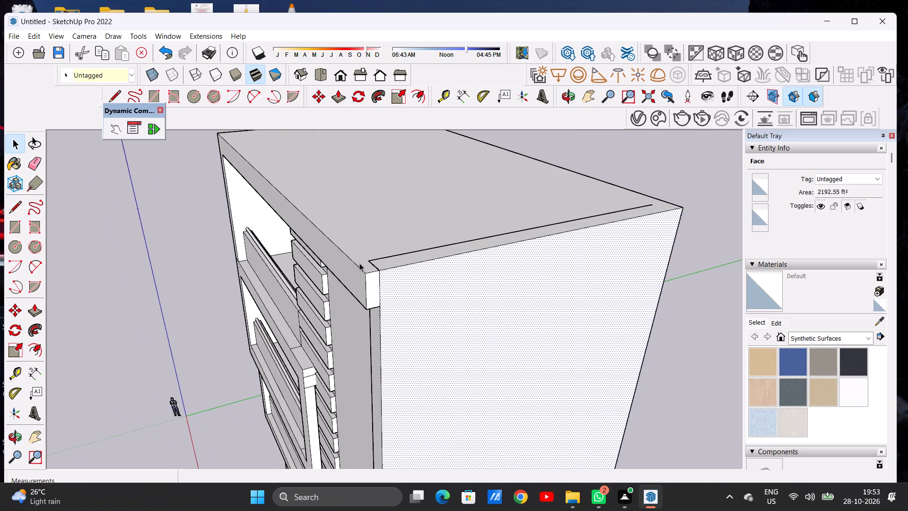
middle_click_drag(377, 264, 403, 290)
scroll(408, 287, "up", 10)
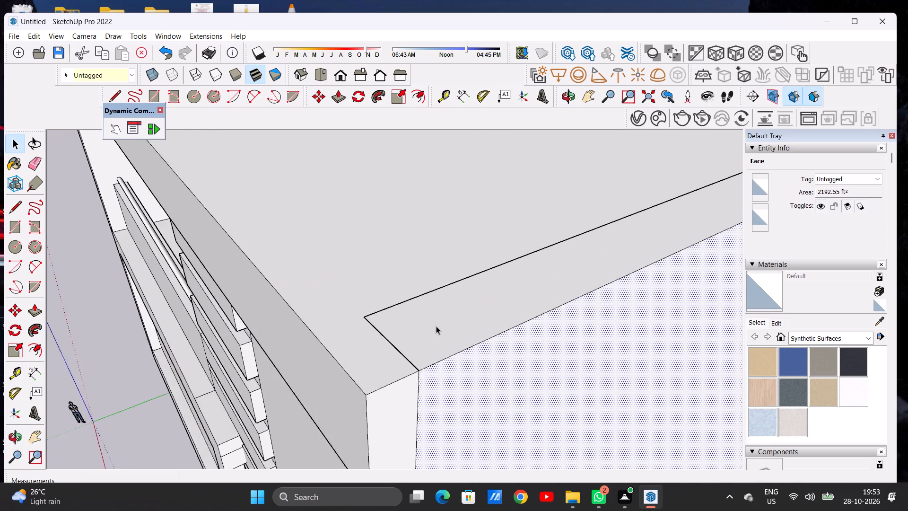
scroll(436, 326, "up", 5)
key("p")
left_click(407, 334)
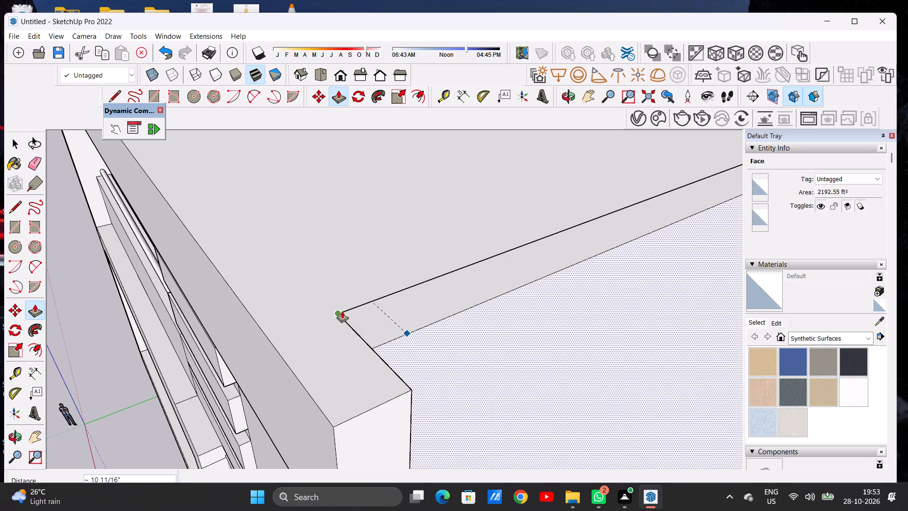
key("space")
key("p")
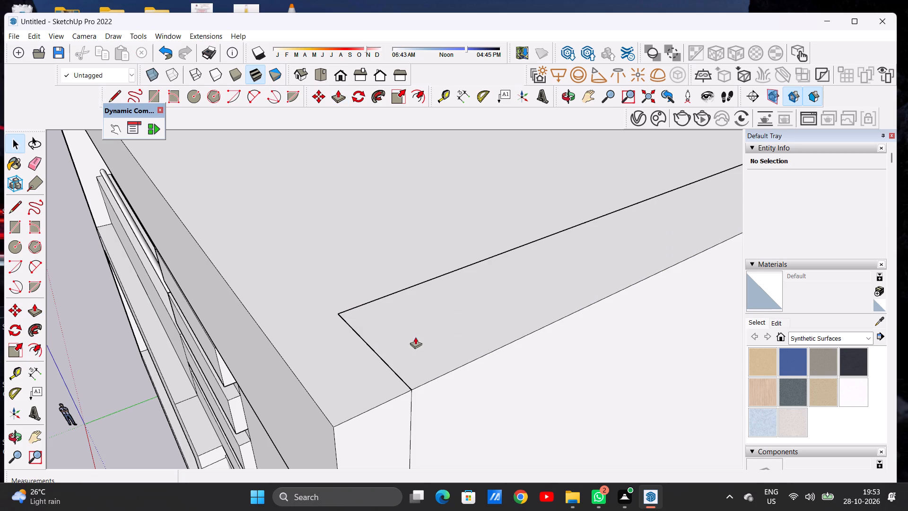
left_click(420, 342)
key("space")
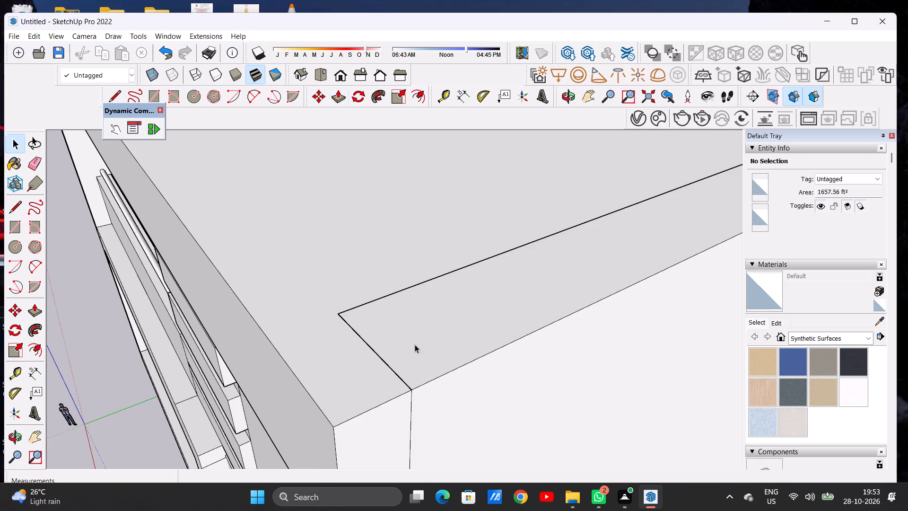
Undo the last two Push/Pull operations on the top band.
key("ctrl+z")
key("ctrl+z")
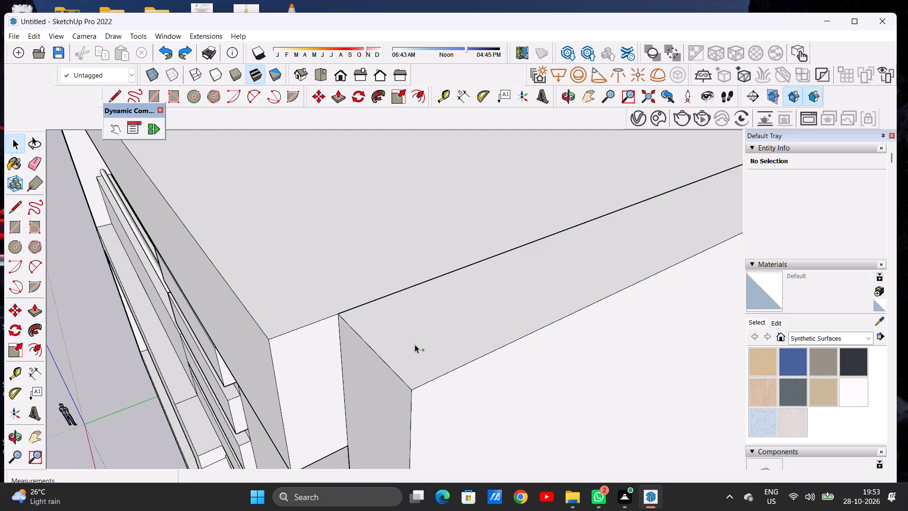
Examine the opposite side wall's inner face and the parapet's top face around the front roof corner.
scroll(416, 344, "down", 8)
scroll(432, 321, "down", 18)
scroll(433, 317, "up", 1)
scroll(444, 310, "down", 9)
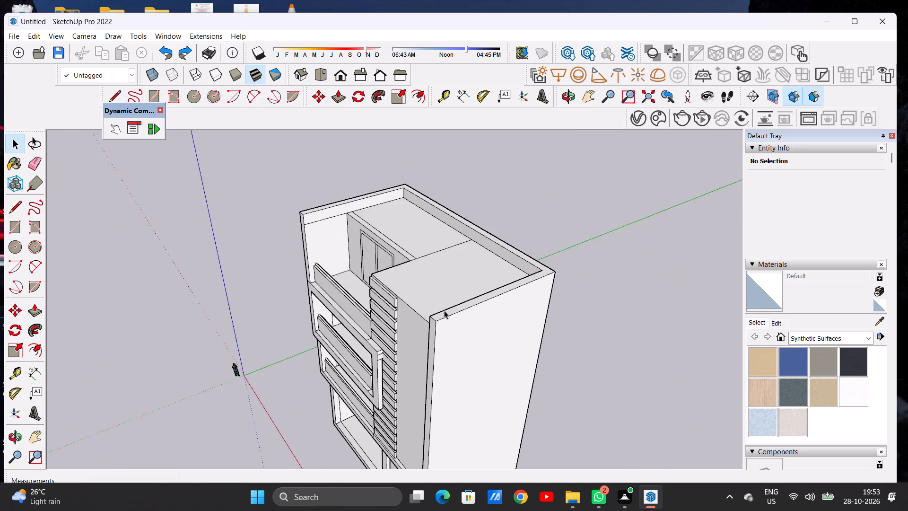
middle_click_drag(403, 315, 589, 208)
scroll(490, 232, "up", 15)
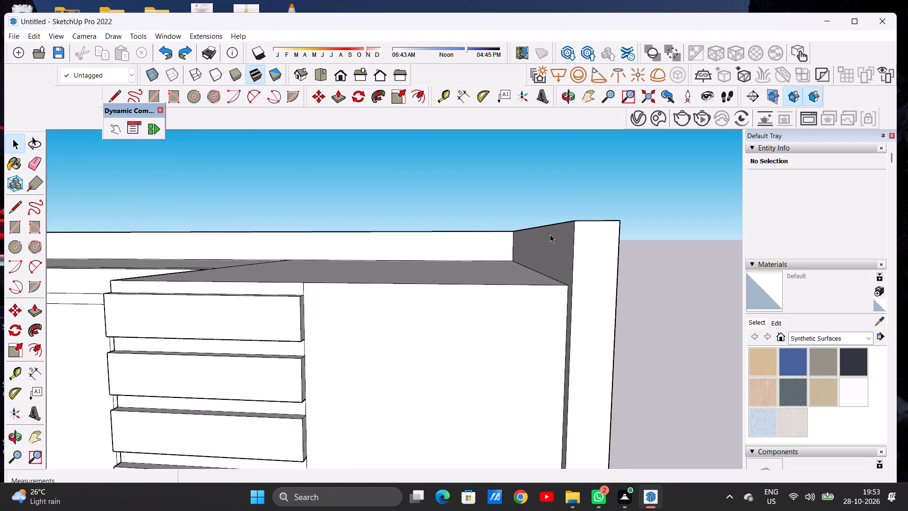
scroll(550, 234, "up", 1)
middle_click_drag(550, 234, 602, 289)
scroll(597, 269, "up", 15)
scroll(517, 255, "down", 5)
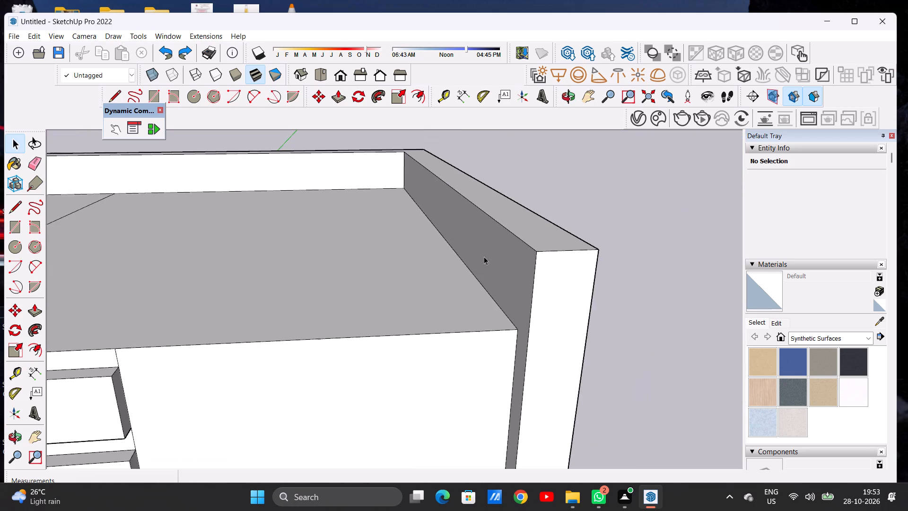
scroll(484, 256, "down", 9)
middle_click_drag(583, 243, 331, 256)
scroll(358, 291, "up", 6)
left_click(354, 274)
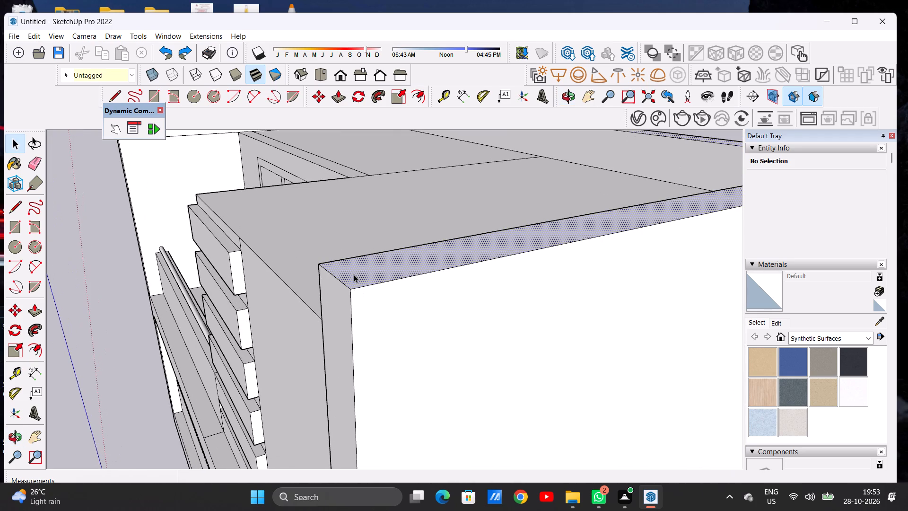
scroll(446, 280, "down", 2)
scroll(446, 280, "up", 1)
scroll(446, 280, "down", 20)
scroll(446, 280, "down", 2)
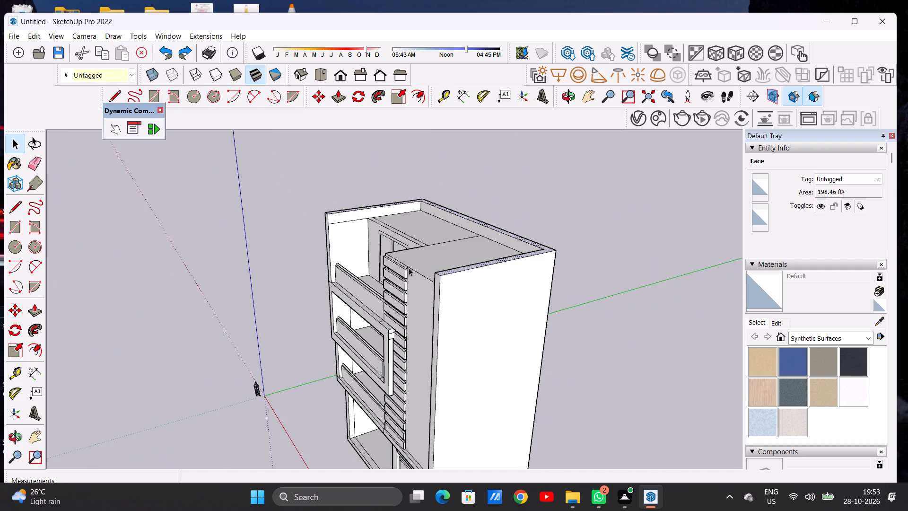
middle_click_drag(382, 276, 546, 296)
left_click(595, 270)
Draw a line about 11" long at roof level from the roof's front corner across the side wall's inner face to its front edge.
middle_click_drag(431, 284, 541, 264)
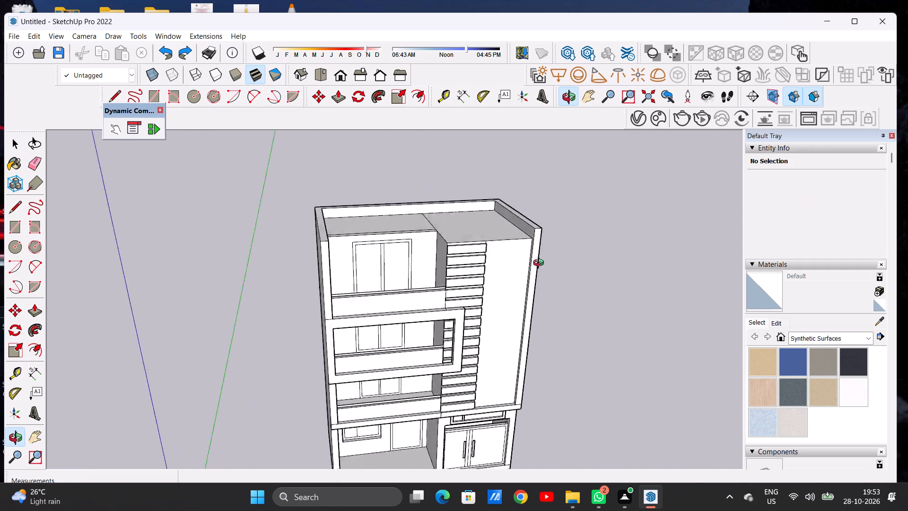
middle_click_drag(541, 264, 633, 245)
scroll(521, 226, "up", 16)
scroll(502, 228, "down", 7)
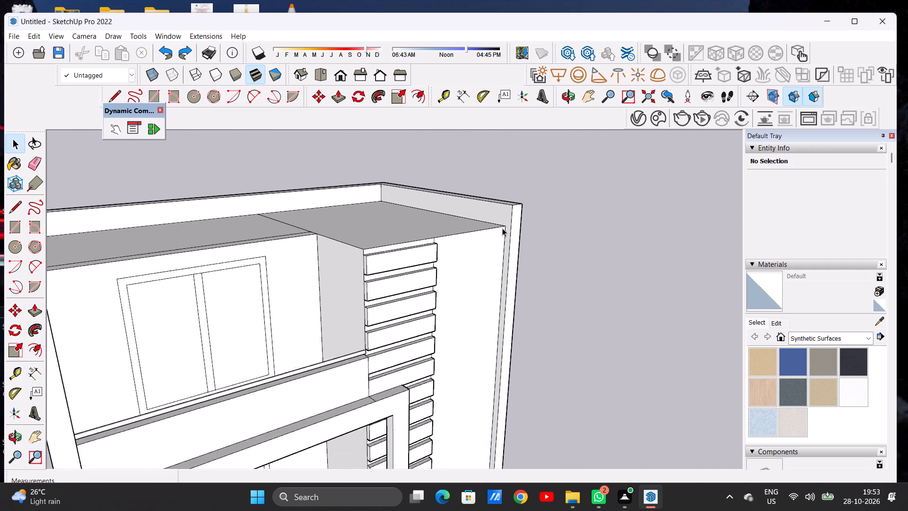
scroll(502, 228, "down", 2)
middle_click_drag(506, 228, 489, 247)
scroll(507, 230, "up", 2)
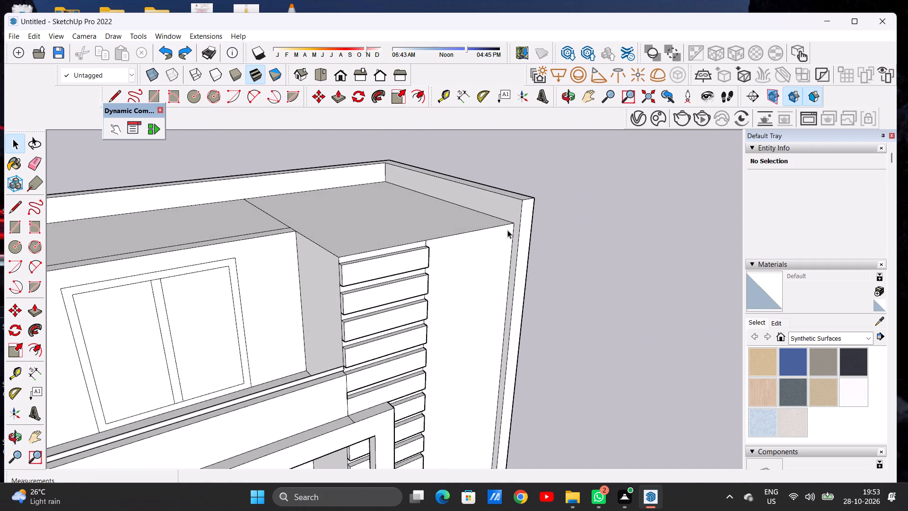
key("l")
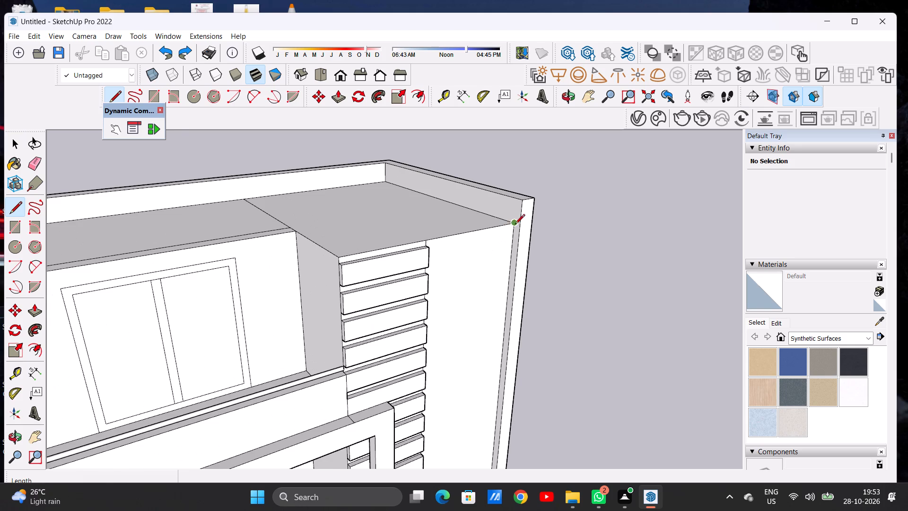
scroll(515, 225, "up", 2)
scroll(515, 225, "down", 1)
scroll(515, 225, "up", 11)
left_click(516, 220)
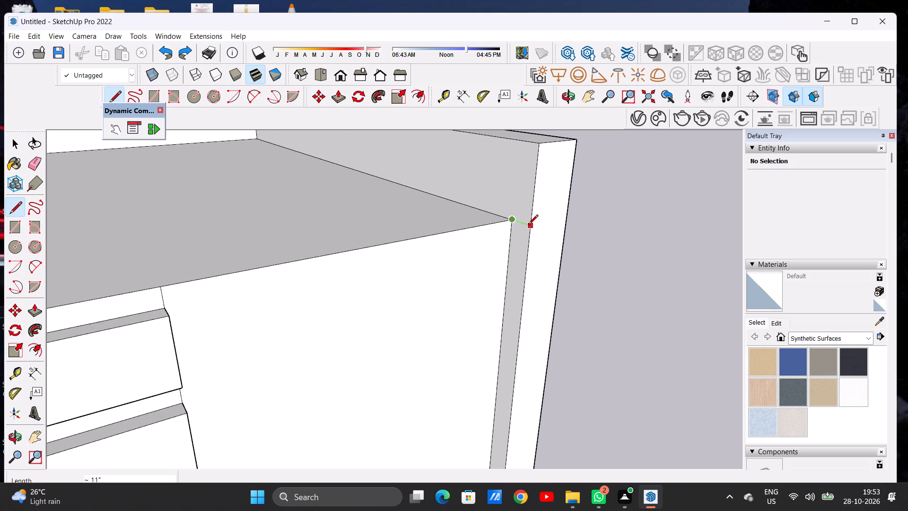
left_click(528, 225)
key("space")
Push/Pull the parapet's inner side face about 49' 10 13/16" across the roof to the opposite side wall, forming the top band.
type("P")
left_click(527, 195)
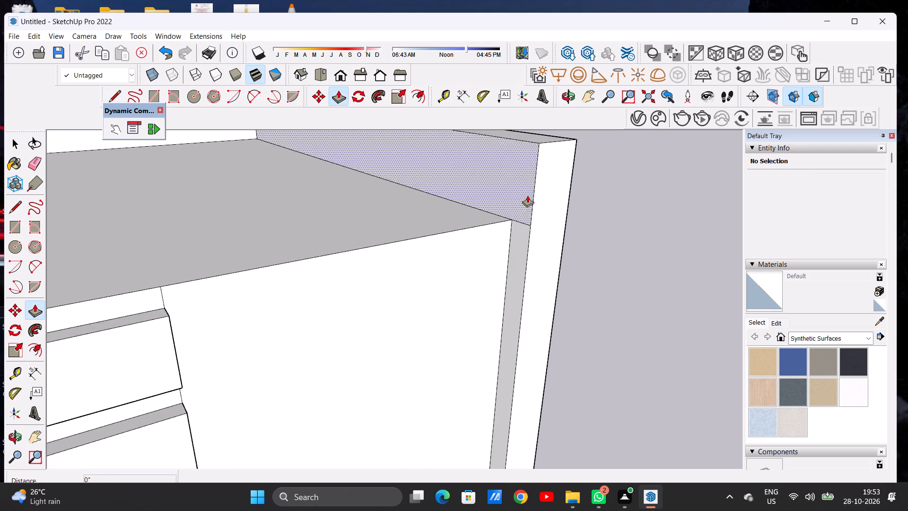
scroll(490, 205, "down", 9)
scroll(516, 204, "up", 1)
scroll(516, 204, "down", 1)
scroll(516, 204, "up", 1)
scroll(516, 204, "down", 2)
scroll(337, 220, "down", 8)
scroll(434, 205, "up", 1)
scroll(435, 205, "down", 4)
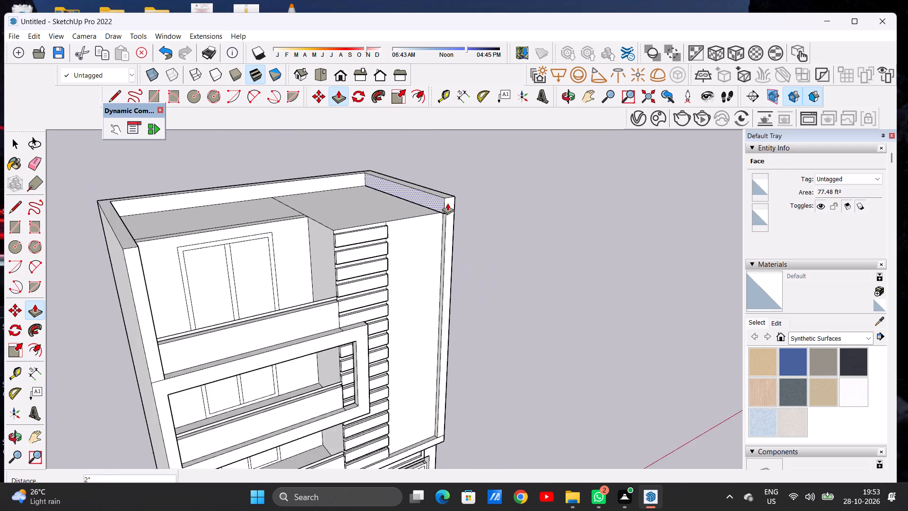
scroll(447, 203, "down", 5)
scroll(270, 224, "up", 14)
middle_click_drag(314, 223, 233, 227)
scroll(224, 228, "up", 8)
left_click(170, 207)
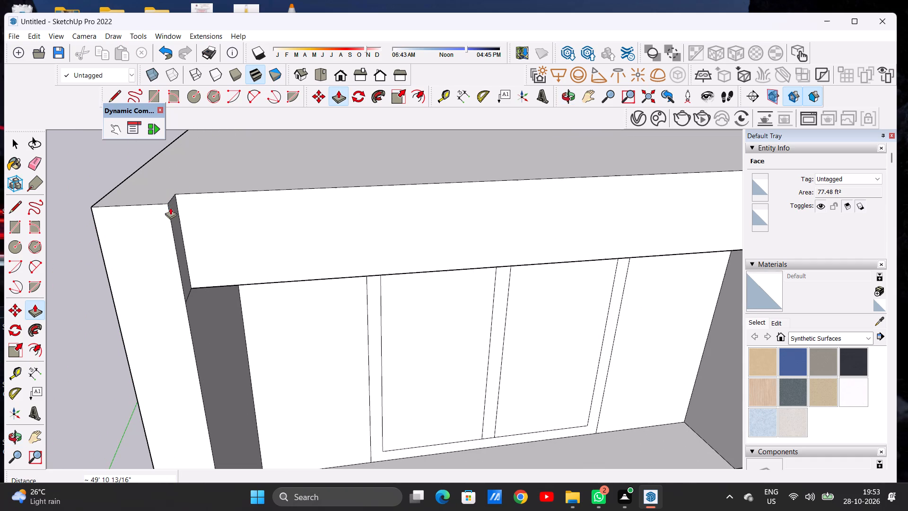
key("space")
Examine the filled roof and top band from the front and above, including the junction with the projecting side wall.
scroll(300, 218, "down", 15)
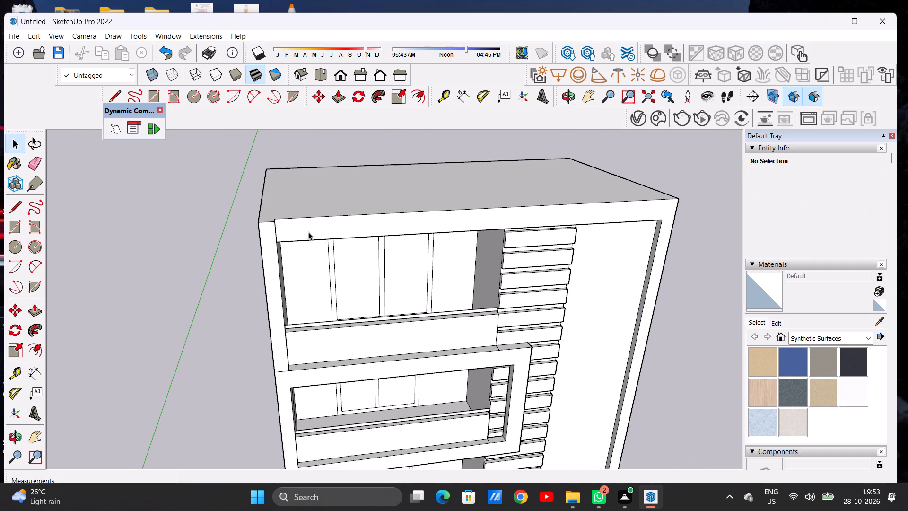
middle_click_drag(303, 237, 181, 203)
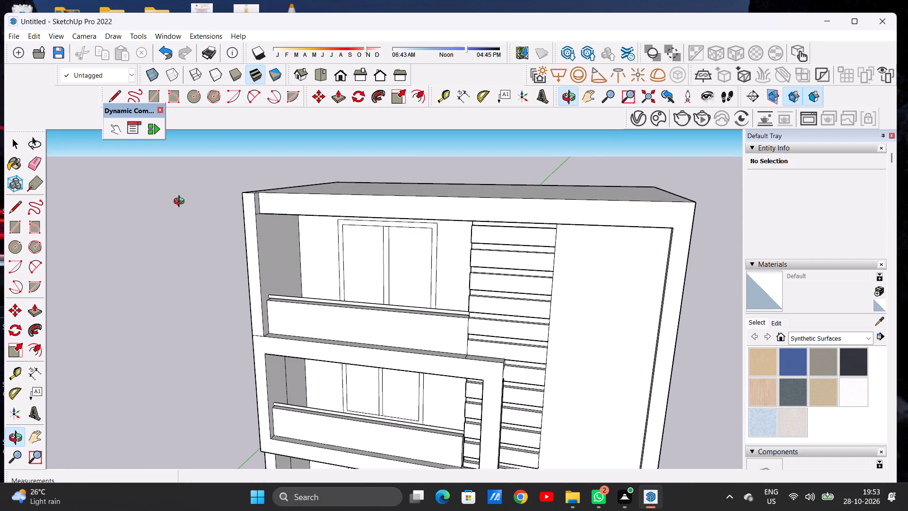
middle_click_drag(181, 203, 177, 204)
scroll(268, 203, "down", 2)
scroll(272, 203, "up", 1)
scroll(275, 203, "down", 4)
middle_click_drag(250, 223, 313, 193)
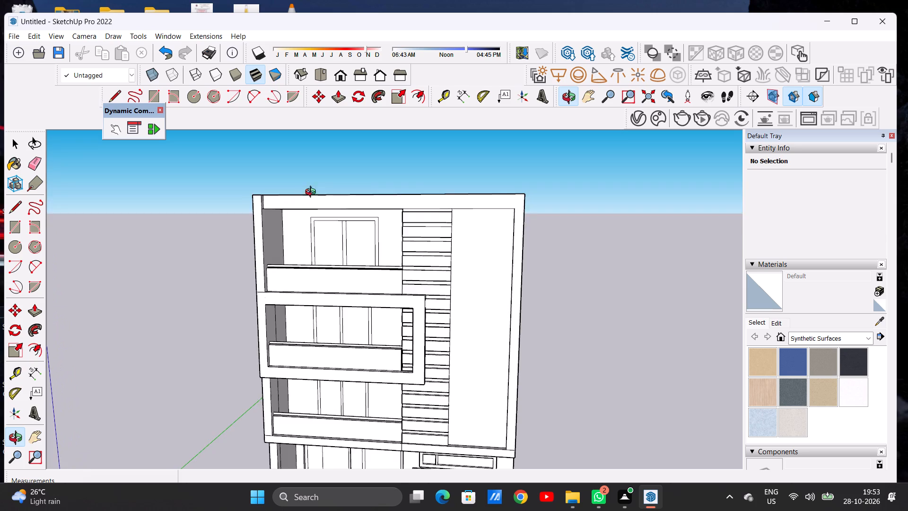
middle_click_drag(313, 193, 353, 179)
scroll(320, 222, "down", 7)
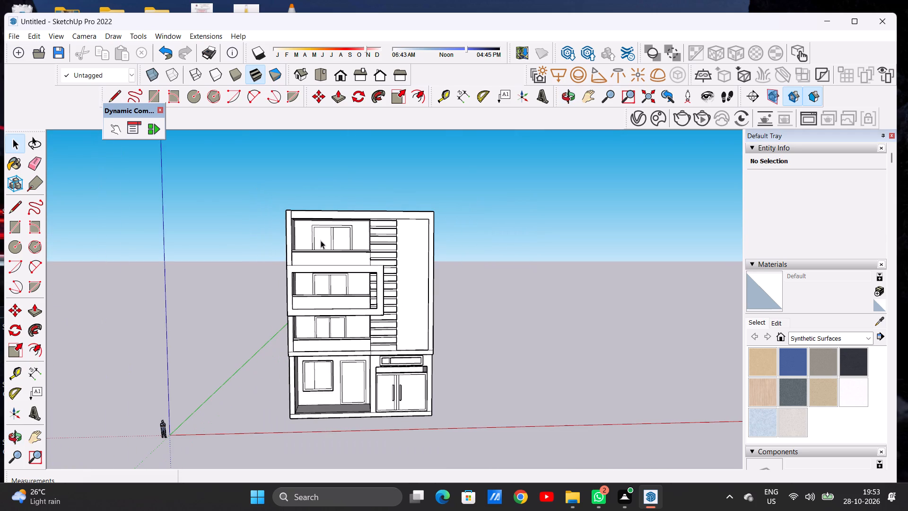
middle_click_drag(286, 237, 250, 322)
scroll(298, 229, "up", 11)
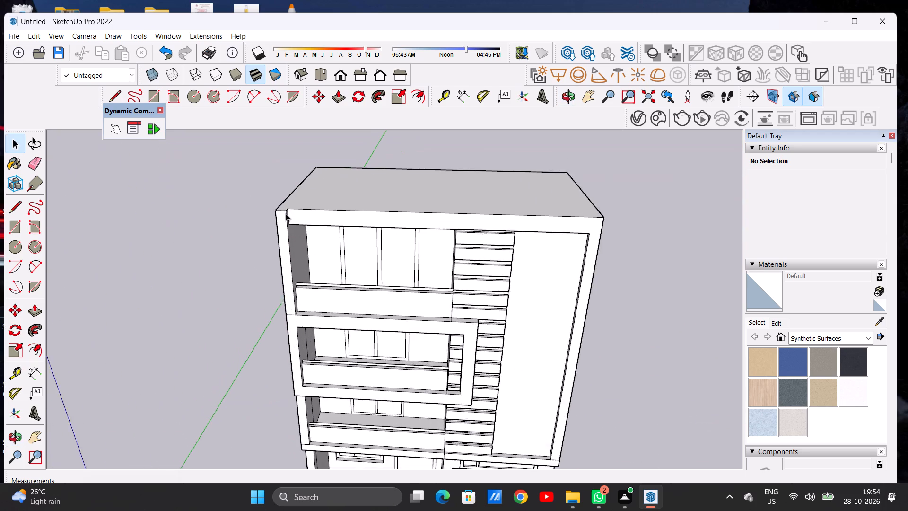
scroll(286, 213, "up", 2)
middle_click_drag(290, 213, 273, 234)
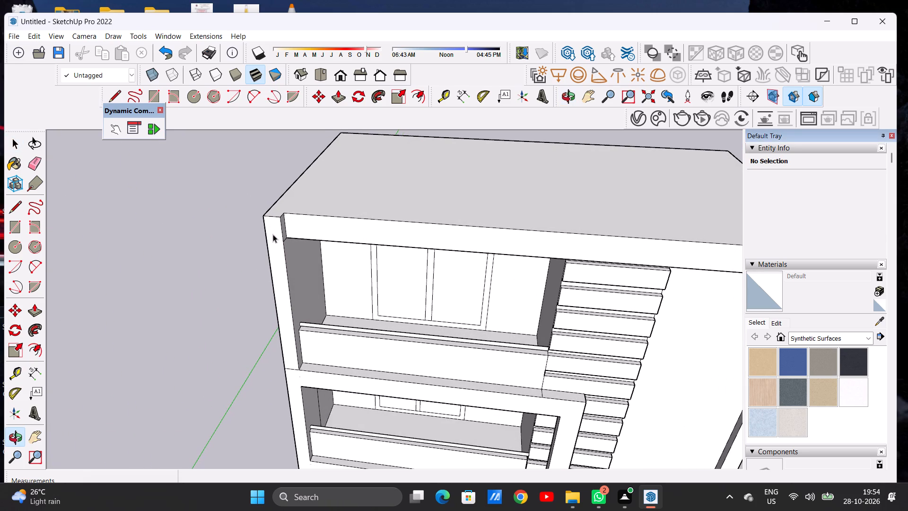
scroll(273, 234, "up", 5)
scroll(273, 234, "down", 1)
scroll(273, 234, "up", 1)
scroll(273, 234, "down", 5)
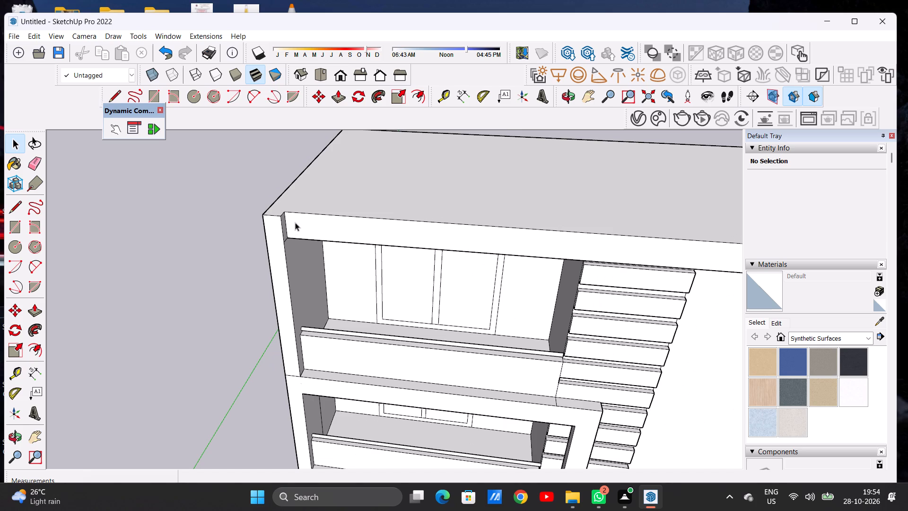
scroll(269, 223, "down", 7)
scroll(269, 233, "up", 6)
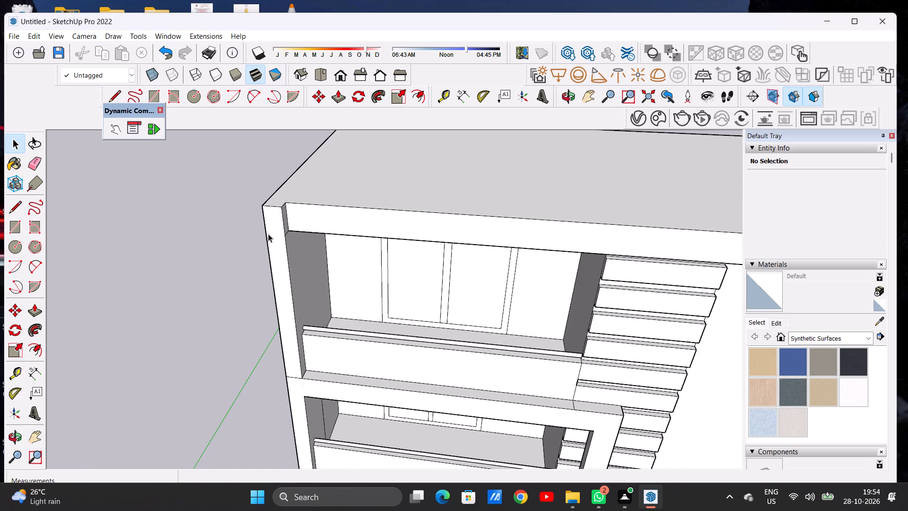
middle_click_drag(270, 240, 330, 188)
scroll(283, 240, "down", 14)
scroll(282, 244, "up", 1)
scroll(314, 238, "down", 5)
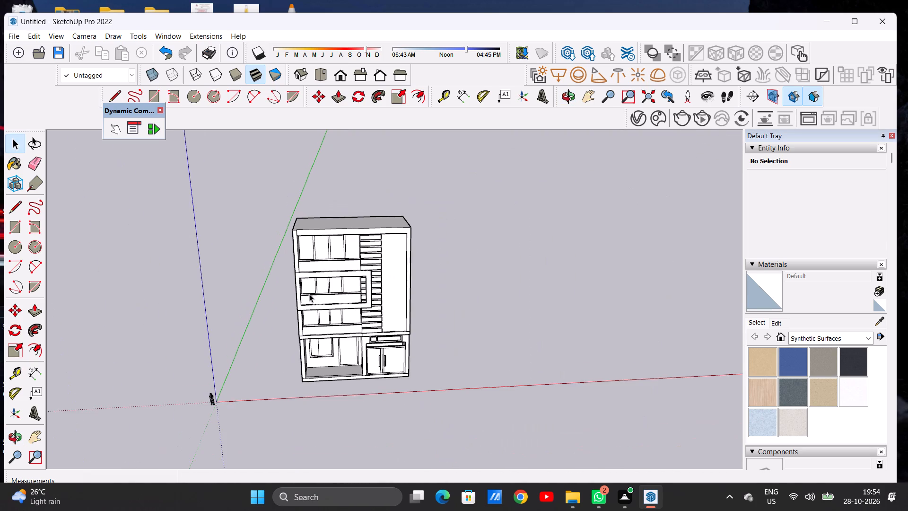
middle_click_drag(308, 291, 304, 237)
scroll(292, 337, "down", 3)
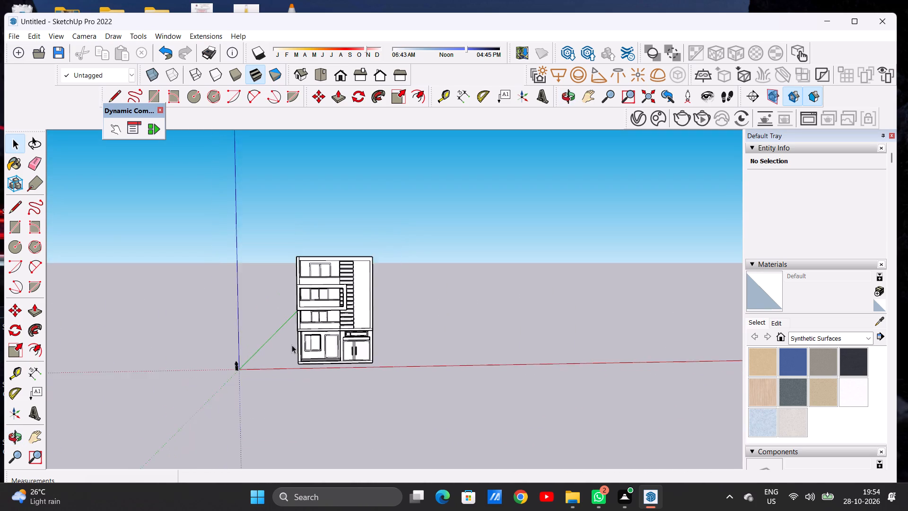
scroll(292, 345, "down", 2)
scroll(362, 298, "up", 5)
scroll(354, 291, "down", 1)
scroll(269, 268, "up", 20)
scroll(269, 268, "up", 4)
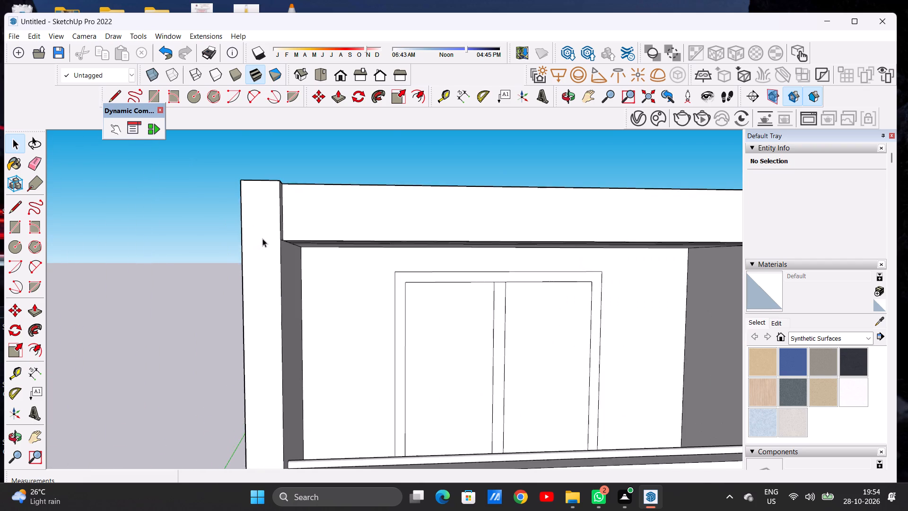
Push the projecting side wall's front face back about 1' 5/16" to sit flush with the top band's front face.
middle_click_drag(296, 224, 249, 296)
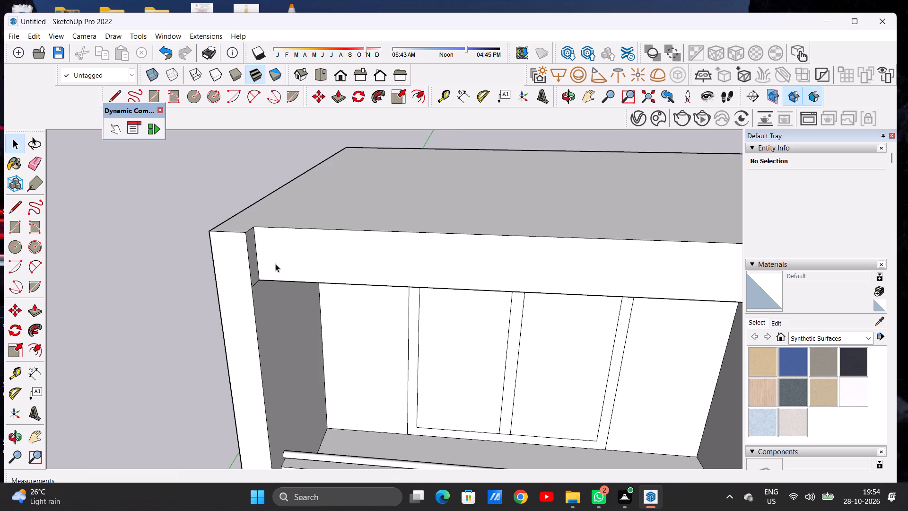
scroll(281, 253, "down", 6)
scroll(300, 241, "up", 1)
scroll(303, 238, "down", 2)
middle_click_drag(282, 278, 313, 266)
key("p")
scroll(258, 256, "up", 5)
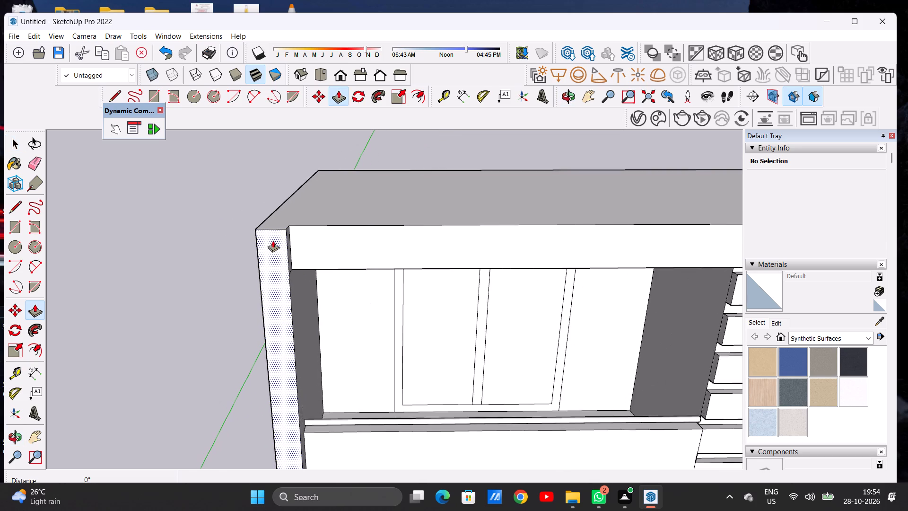
left_click(282, 238)
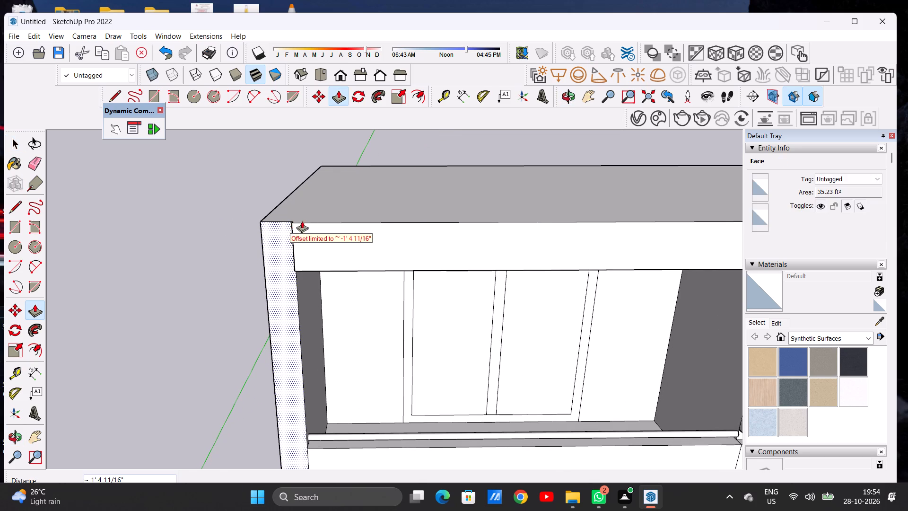
middle_click_drag(277, 240, 332, 243)
scroll(338, 234, "up", 6)
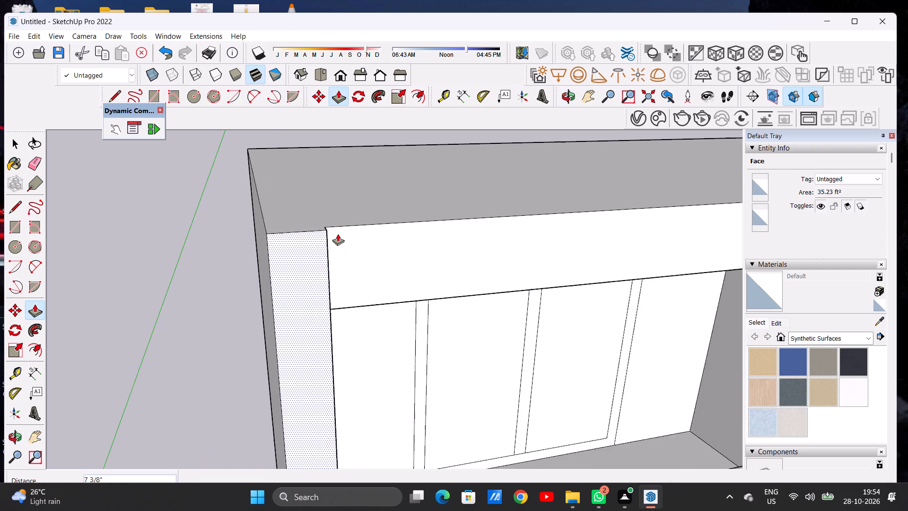
scroll(338, 234, "up", 6)
left_click(316, 223)
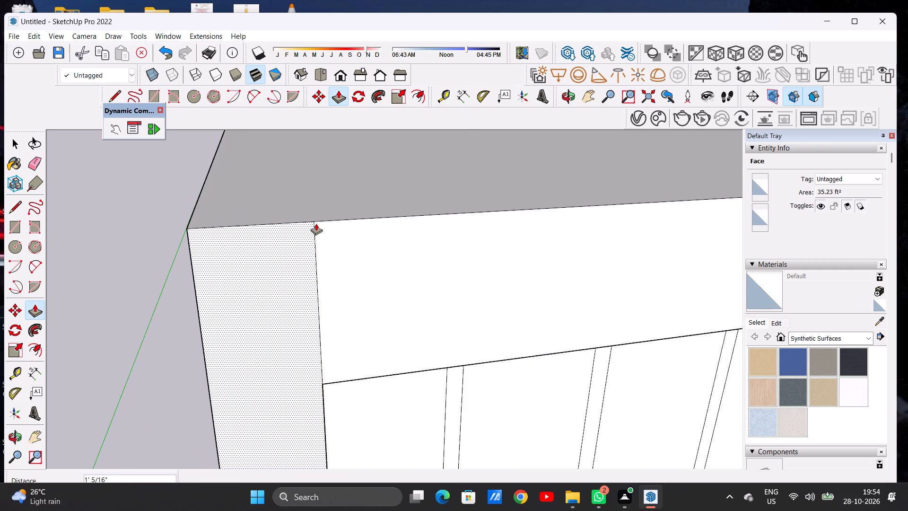
key("space")
Erase the short leftover edge on the projecting balcony frame's top ledge at the foot of the side wall.
scroll(315, 300, "down", 20)
scroll(315, 300, "down", 7)
middle_click_drag(322, 355, 314, 340)
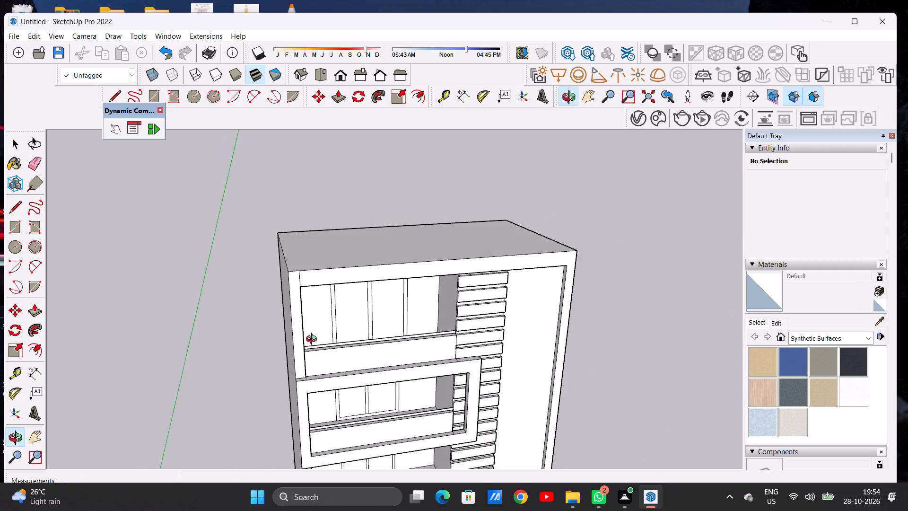
middle_click_drag(314, 340, 283, 287)
scroll(305, 365, "up", 7)
middle_click_drag(300, 332, 289, 419)
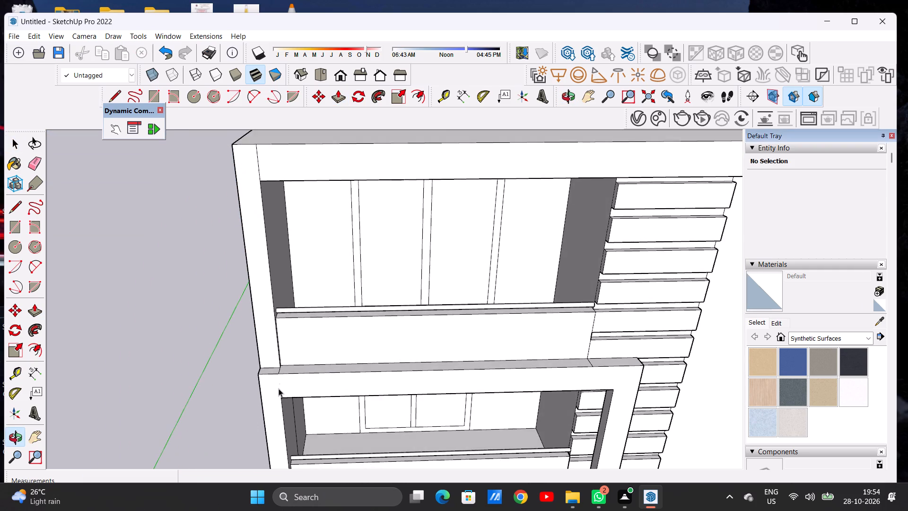
scroll(279, 388, "up", 14)
key("e")
left_click(279, 348)
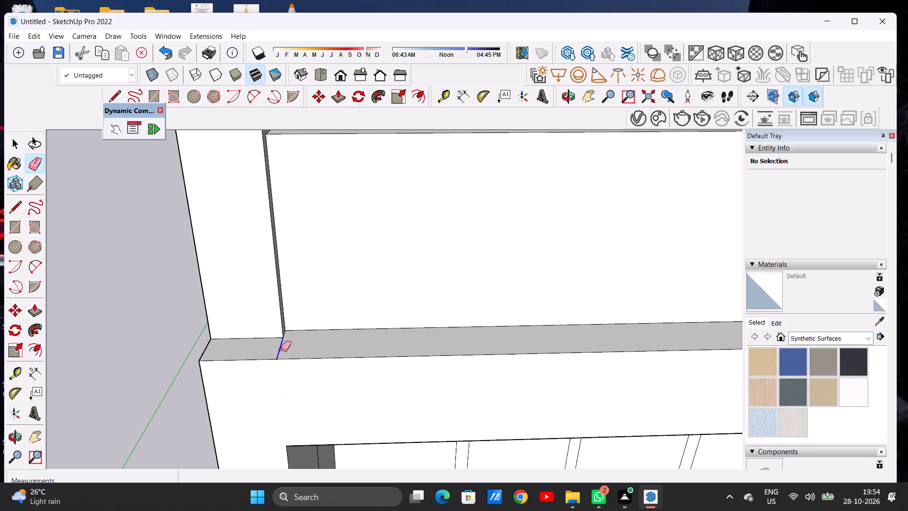
Erase the vertical seam between the side wall's front face and the top band.
scroll(279, 364, "down", 8)
scroll(279, 366, "up", 1)
scroll(279, 366, "down", 3)
scroll(279, 366, "up", 1)
scroll(279, 366, "down", 13)
scroll(269, 261, "up", 7)
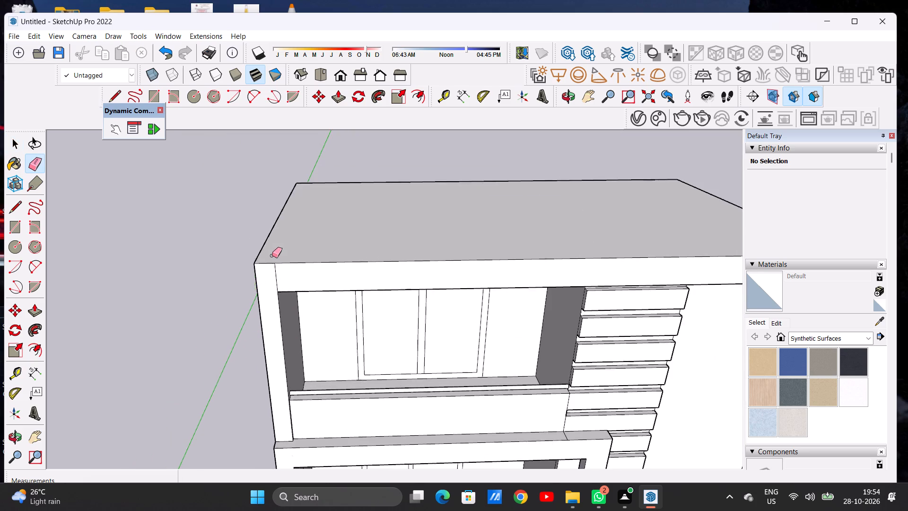
scroll(272, 255, "up", 10)
left_click_drag(275, 279, 259, 289)
key("space")
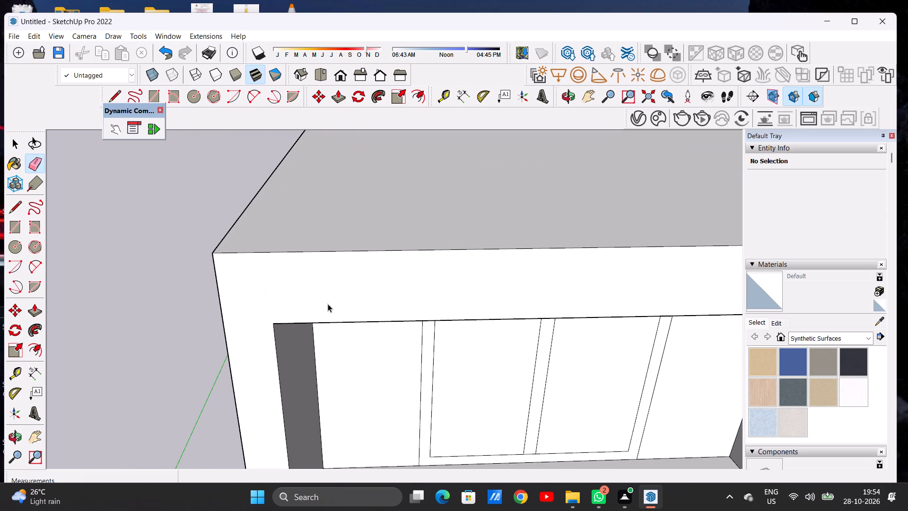
Examine the whole building from the front, above and the side, checking the facade and roof.
scroll(412, 310, "down", 6)
scroll(398, 288, "down", 18)
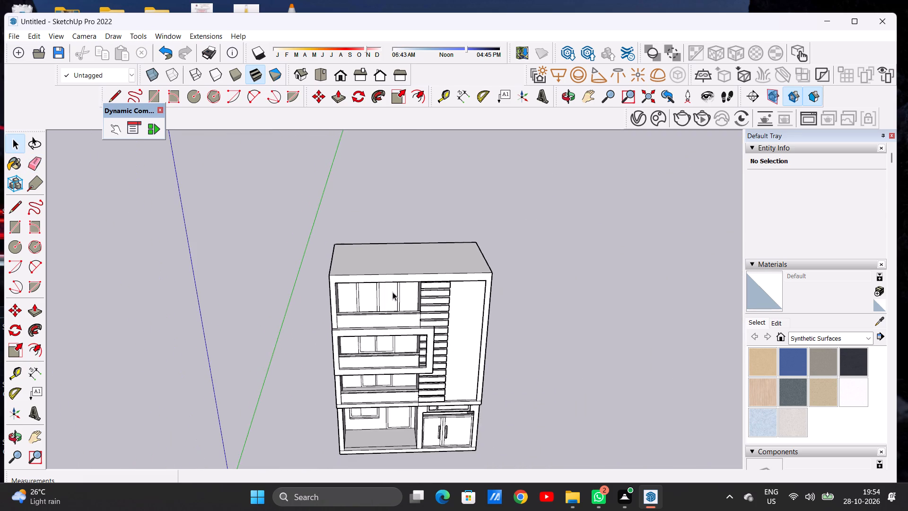
middle_click_drag(384, 384, 362, 319)
scroll(389, 300, "down", 5)
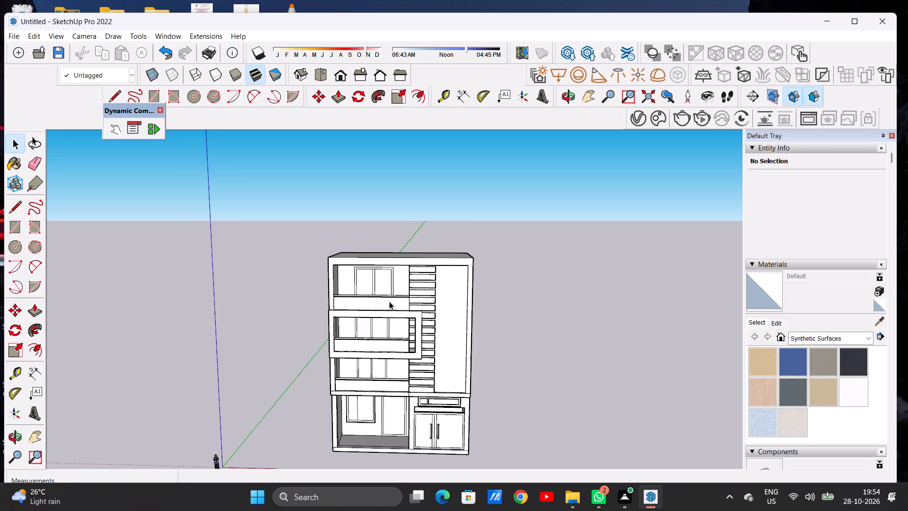
scroll(389, 301, "down", 2)
scroll(396, 421, "up", 4)
scroll(396, 422, "down", 1)
scroll(396, 422, "up", 7)
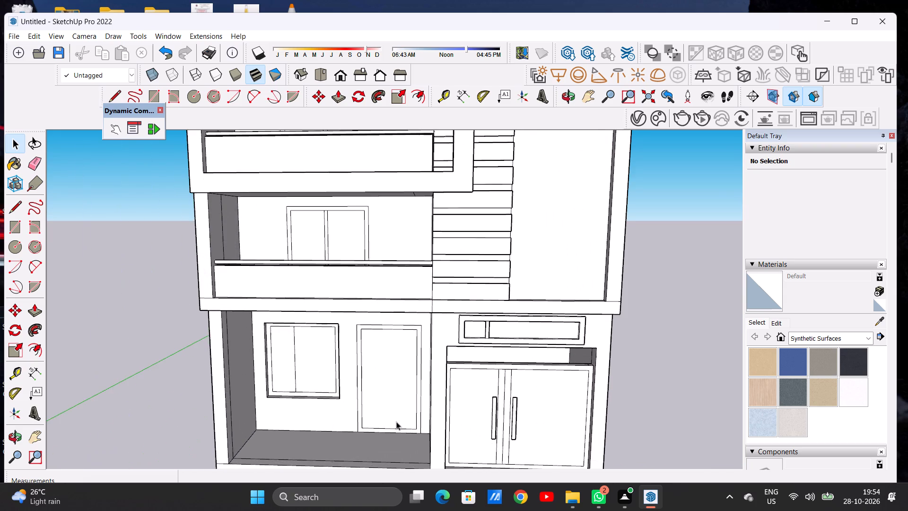
scroll(404, 416, "down", 9)
scroll(413, 206, "up", 3)
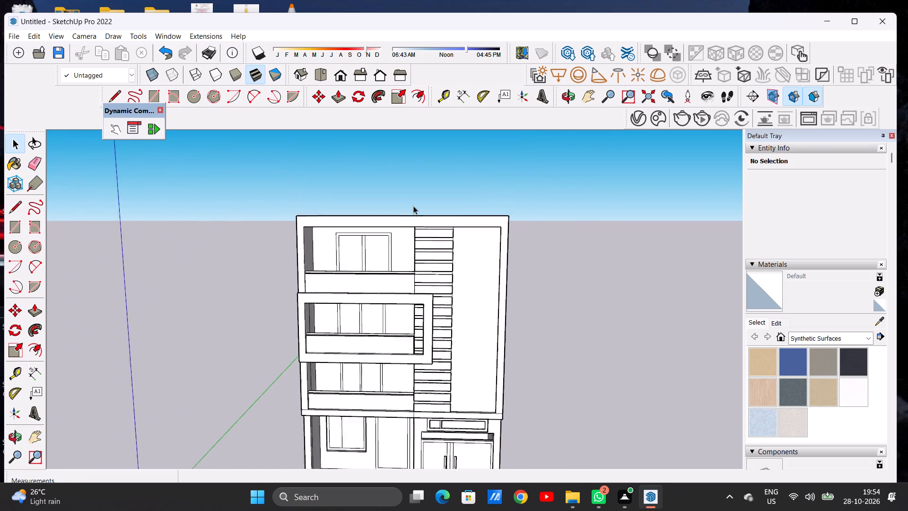
scroll(413, 206, "up", 2)
middle_click_drag(404, 200, 413, 285)
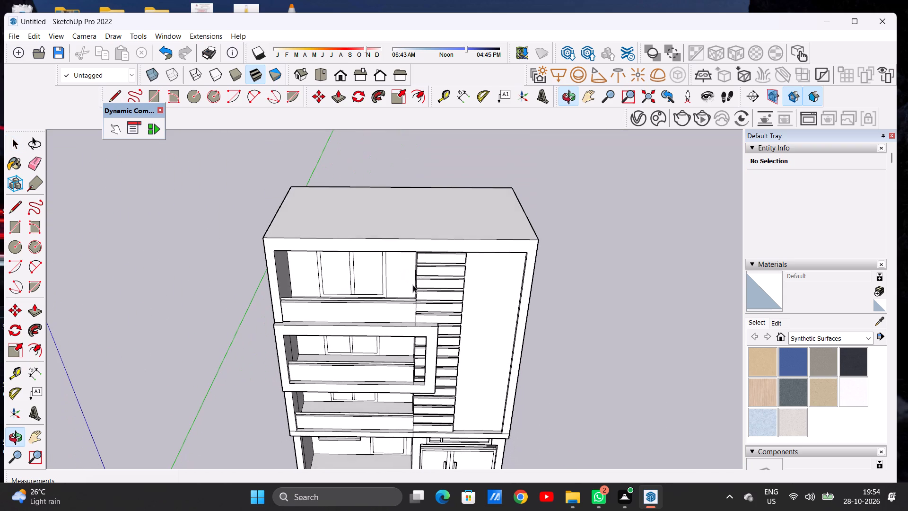
scroll(418, 275, "down", 5)
middle_click_drag(538, 242, 108, 259)
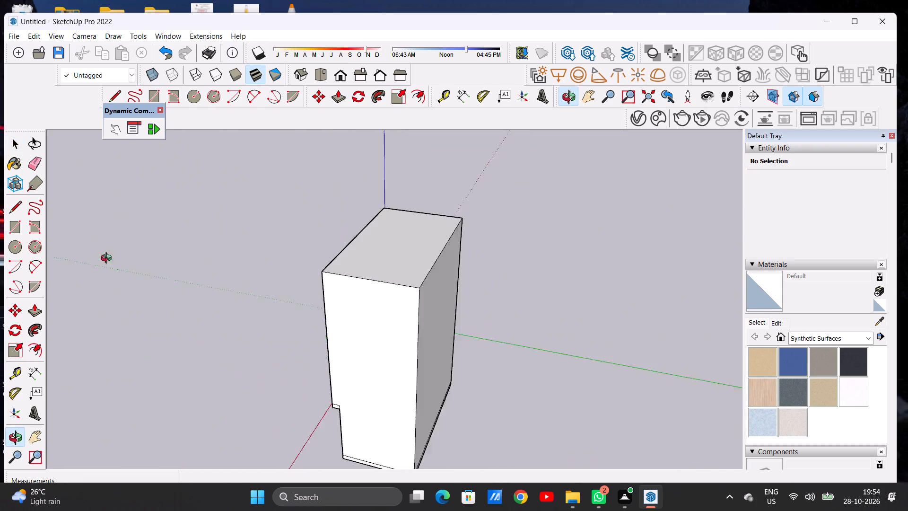
Offset the outline of the building's flat top roof face inward to form a parapet border around all four sides.
middle_click_drag(108, 259, 543, 205)
scroll(394, 229, "down", 1)
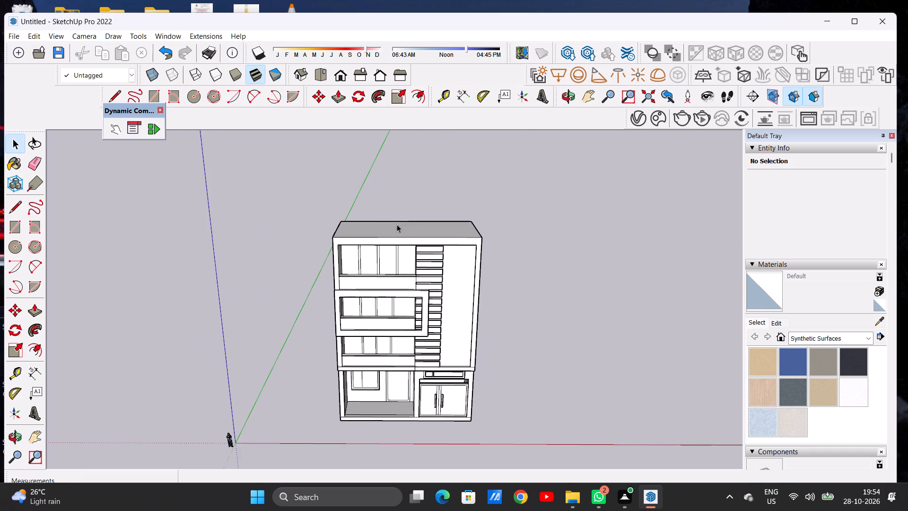
middle_click_drag(397, 234, 387, 320)
scroll(473, 241, "up", 6)
middle_click_drag(427, 220, 432, 313)
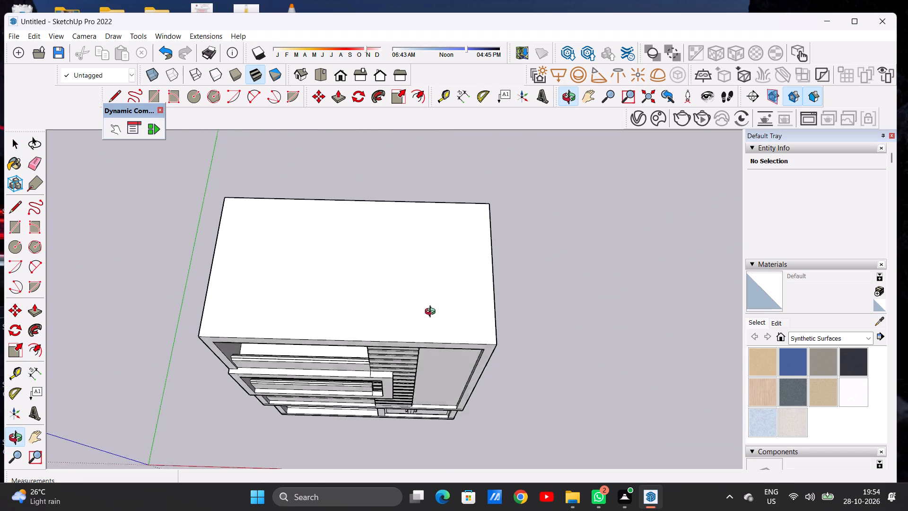
middle_click_drag(432, 313, 433, 318)
scroll(359, 211, "down", 7)
middle_click_drag(375, 203, 376, 228)
scroll(380, 239, "up", 3)
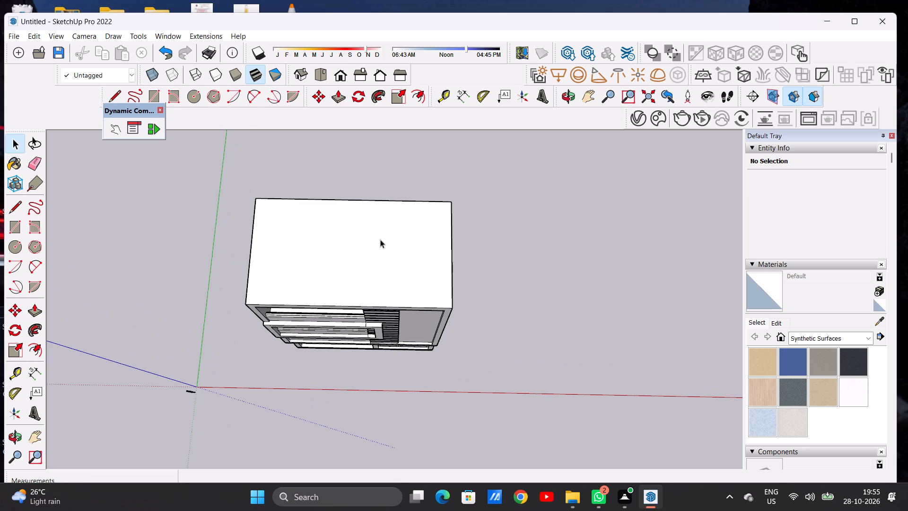
scroll(380, 239, "down", 7)
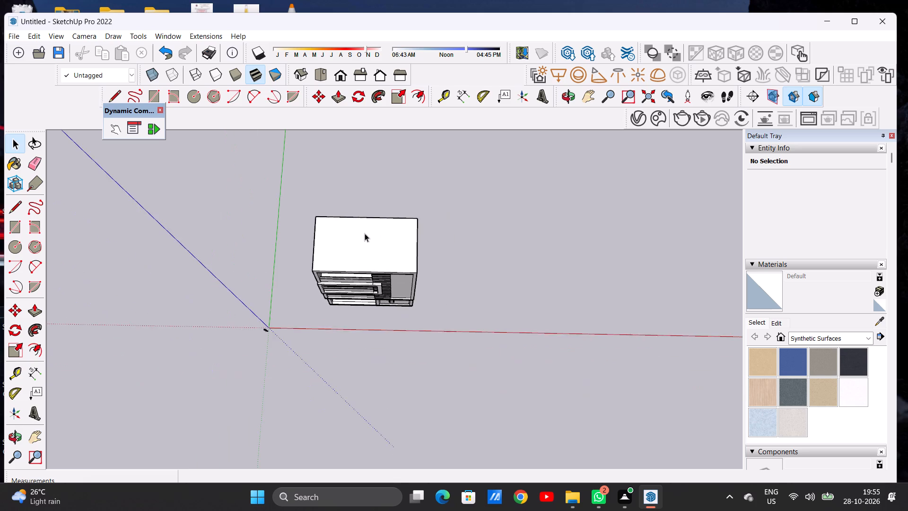
middle_click_drag(365, 233, 368, 253)
scroll(368, 253, "up", 2)
type("OF")
scroll(368, 253, "down", 5)
scroll(352, 238, "up", 1)
scroll(352, 238, "down", 2)
scroll(352, 238, "up", 12)
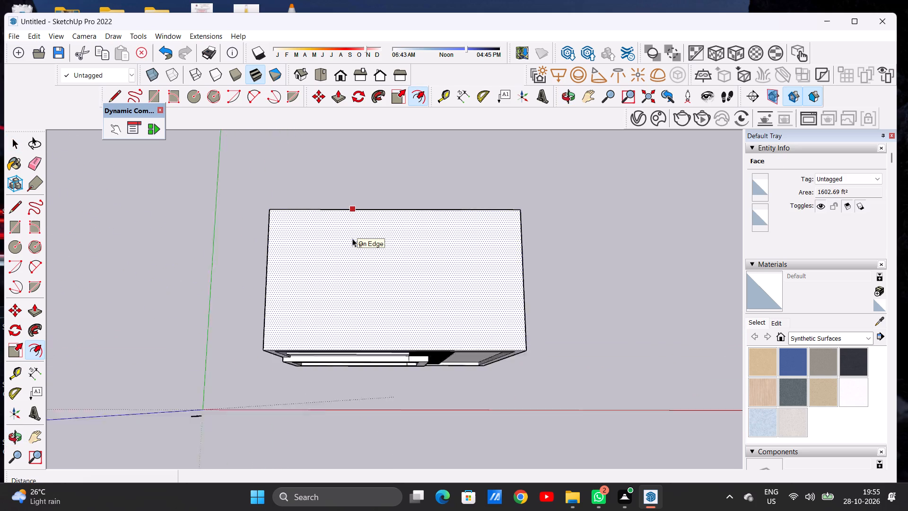
scroll(352, 238, "up", 2)
left_click(288, 214)
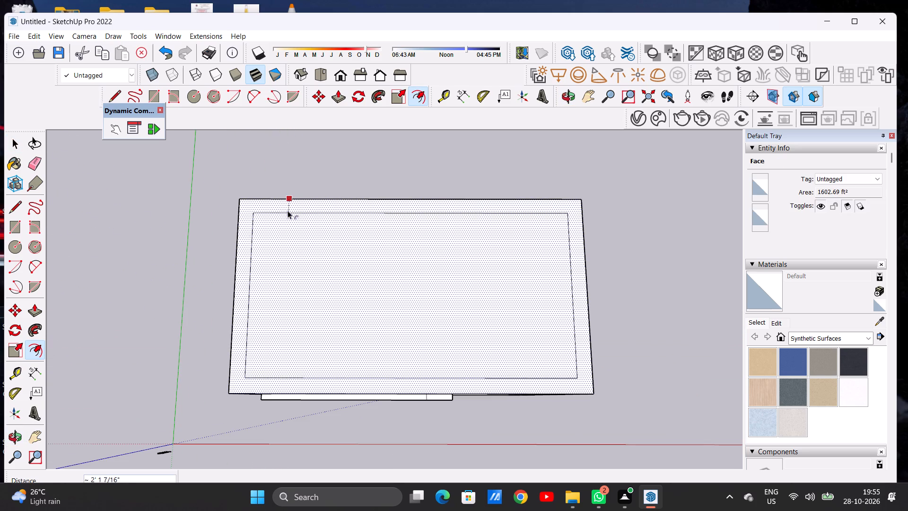
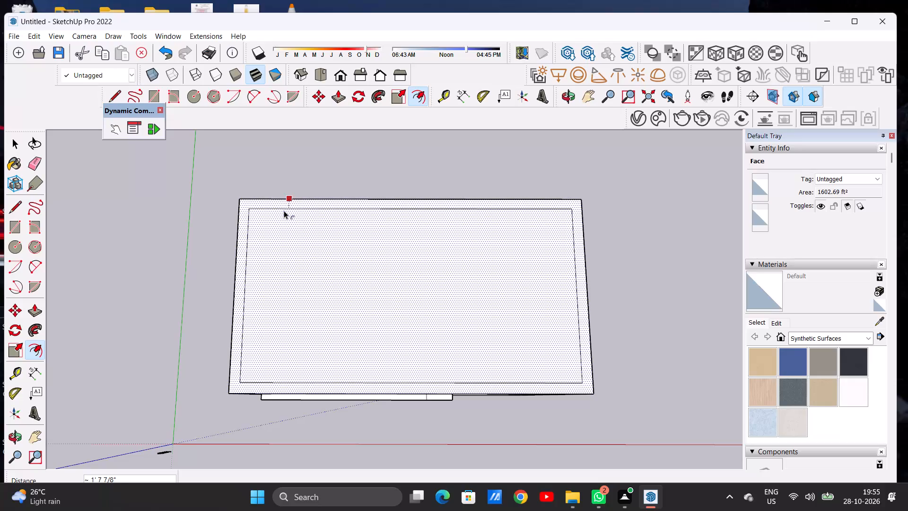
Finish the roof border offset, and offset the resulting inner roof face inward by about 1' 7" to form a second border strip.
left_click(282, 207)
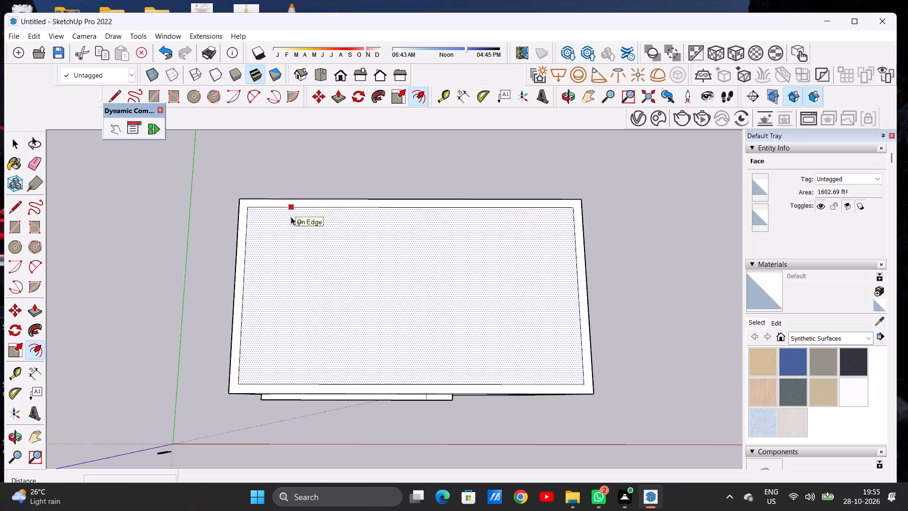
left_click(291, 217)
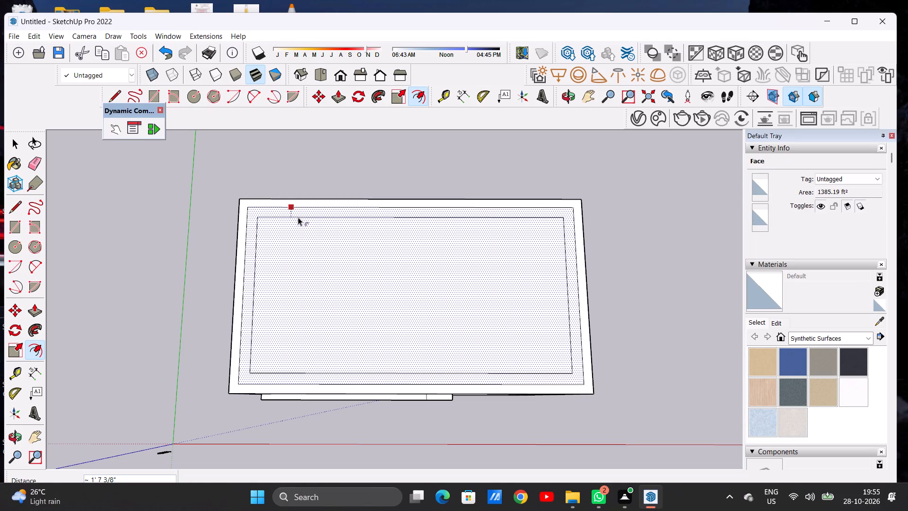
left_click(298, 217)
key("space")
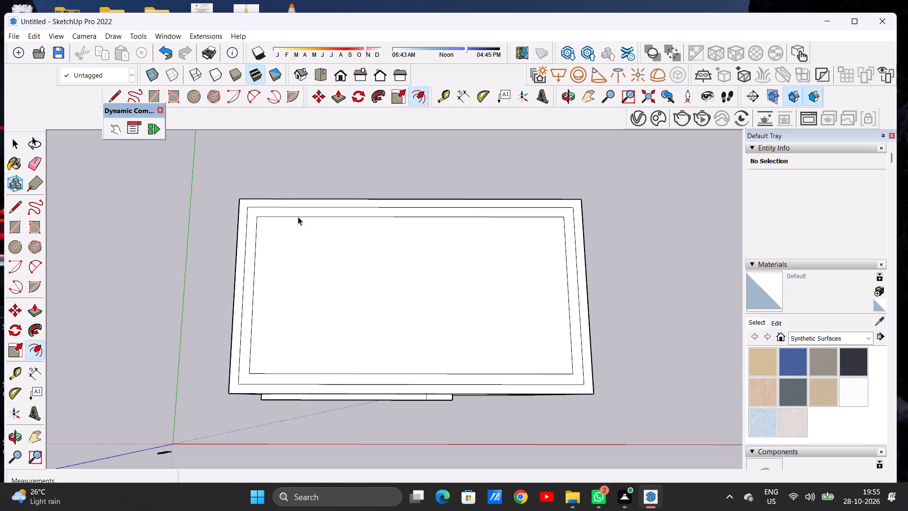
Draw a short line from the inner border's front-left corner to the outer border line to close off the front strip.
scroll(244, 214, "down", 6)
scroll(262, 314, "up", 7)
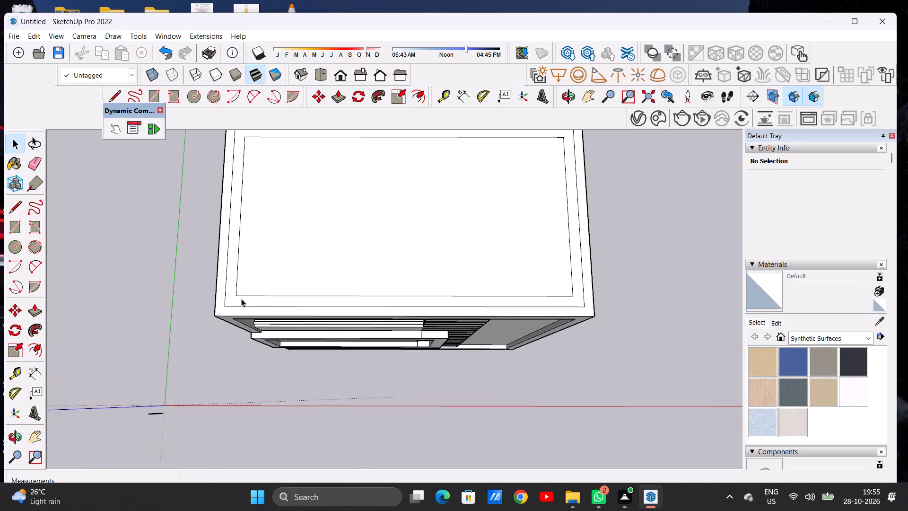
scroll(241, 299, "up", 5)
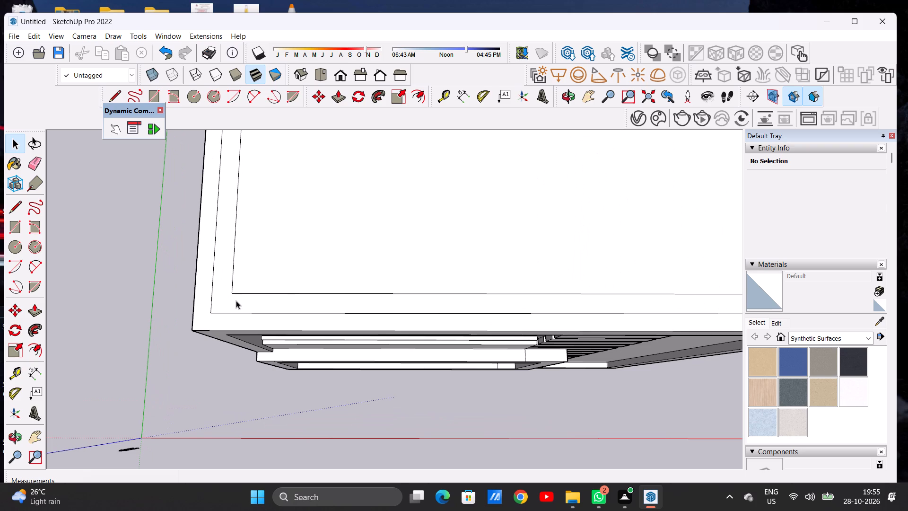
key("l")
left_click(232, 292)
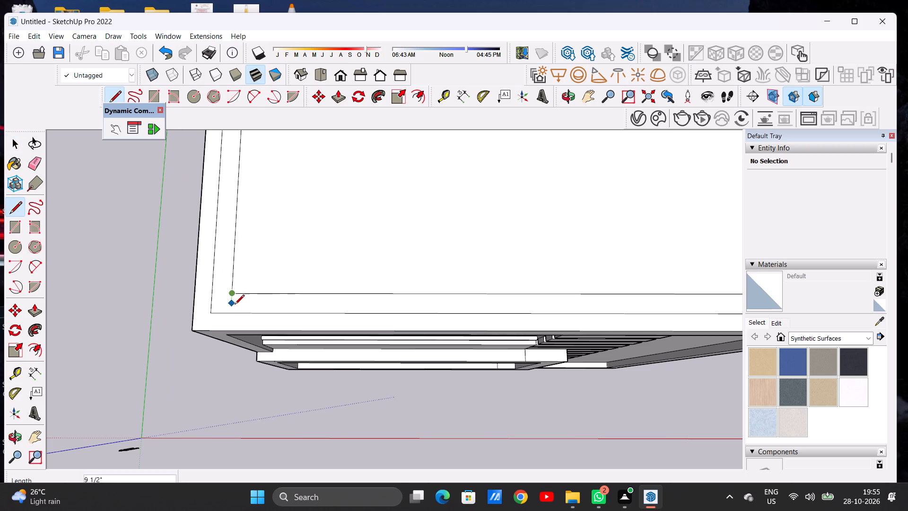
left_click(232, 312)
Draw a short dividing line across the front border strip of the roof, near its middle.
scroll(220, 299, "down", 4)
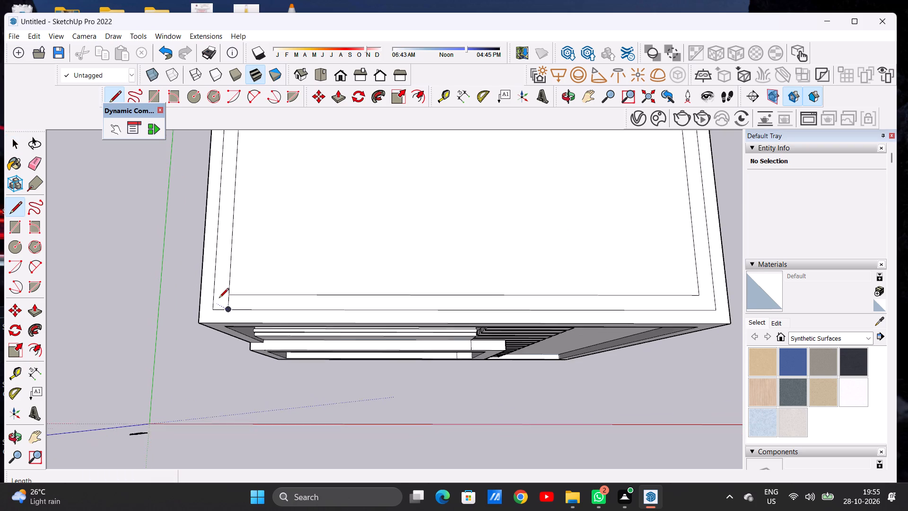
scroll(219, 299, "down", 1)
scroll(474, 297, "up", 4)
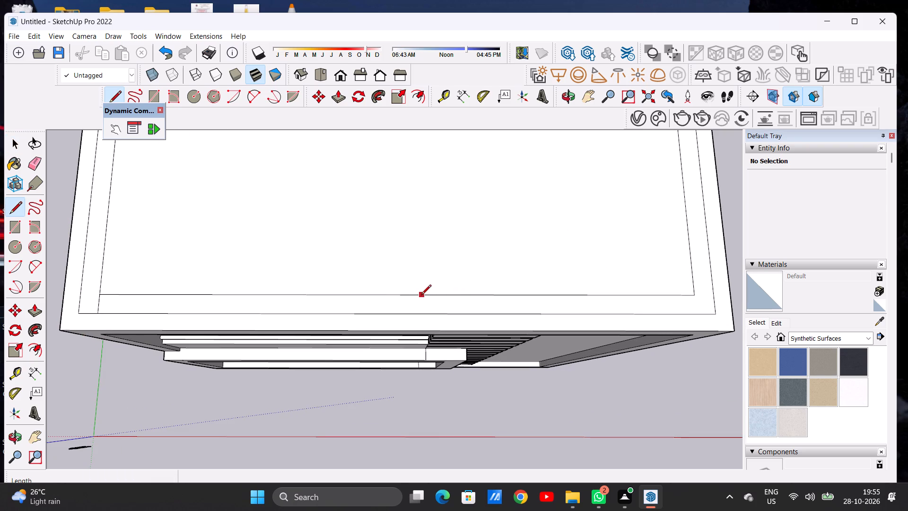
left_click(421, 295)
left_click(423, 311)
Draw another dividing line across the front border strip, a little to the right of the first one near the middle.
scroll(380, 291, "down", 10)
middle_click_drag(402, 326, 405, 285)
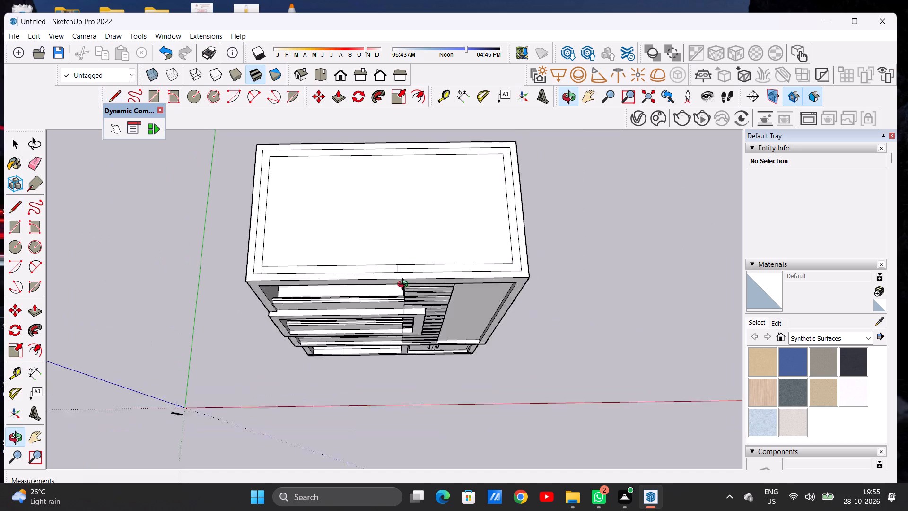
middle_click_drag(405, 285, 399, 229)
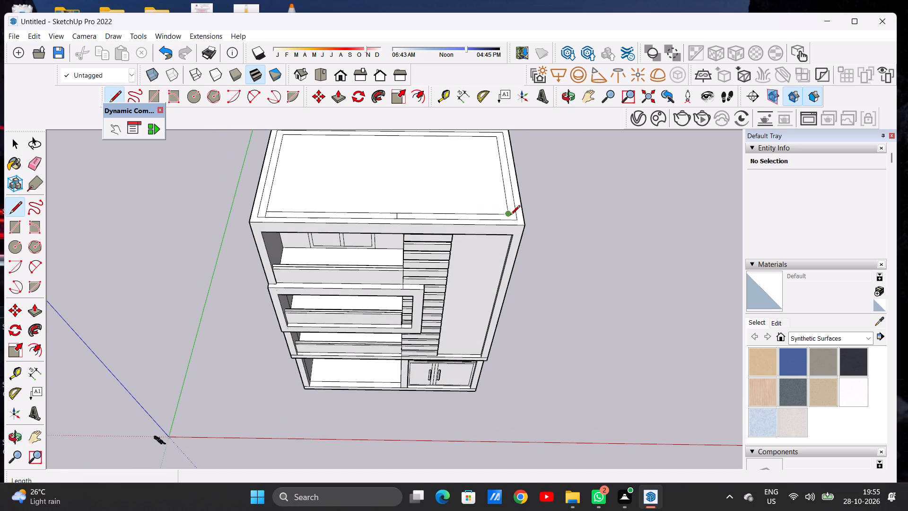
scroll(510, 216, "up", 2)
scroll(510, 216, "down", 1)
scroll(510, 216, "up", 2)
scroll(391, 209, "up", 5)
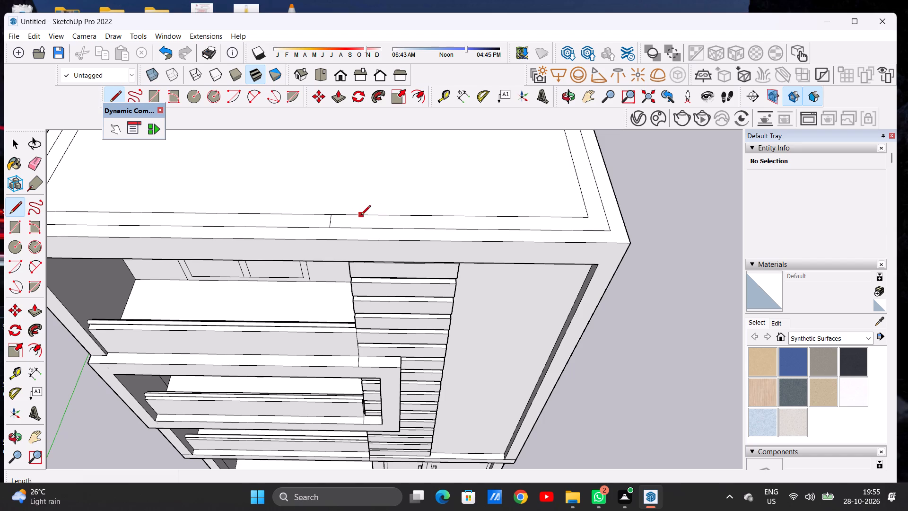
left_click(361, 216)
left_click(361, 227)
key("space")
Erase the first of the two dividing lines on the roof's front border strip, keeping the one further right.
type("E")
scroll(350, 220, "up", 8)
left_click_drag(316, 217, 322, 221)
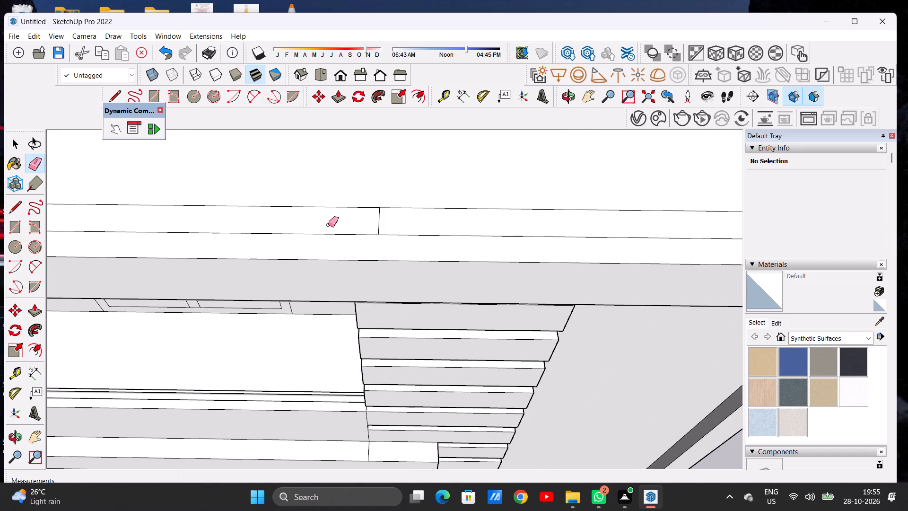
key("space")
Draw a short line from the inner border's front-right corner sideways to the outer border line, separating the side strip from the front strip.
scroll(370, 282, "down", 20)
scroll(370, 282, "down", 1)
middle_click_drag(384, 289, 380, 273)
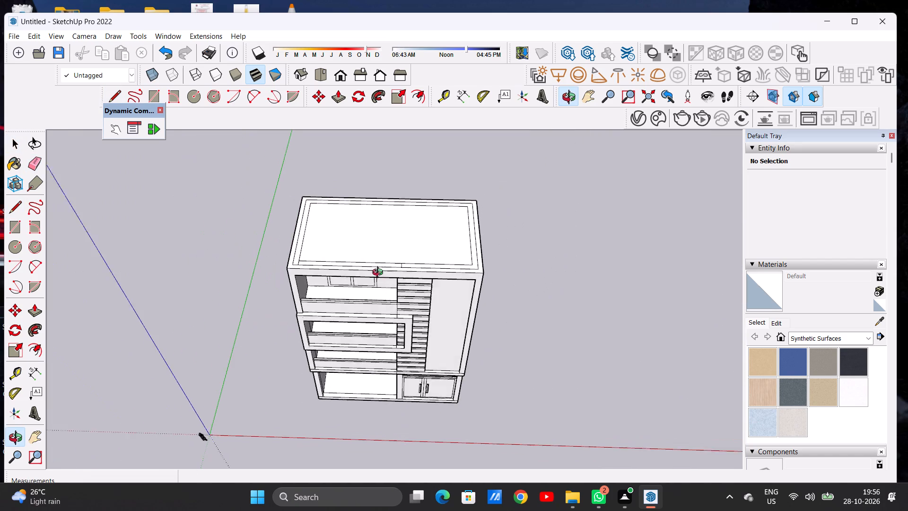
middle_click_drag(380, 273, 387, 268)
scroll(387, 263, "up", 6)
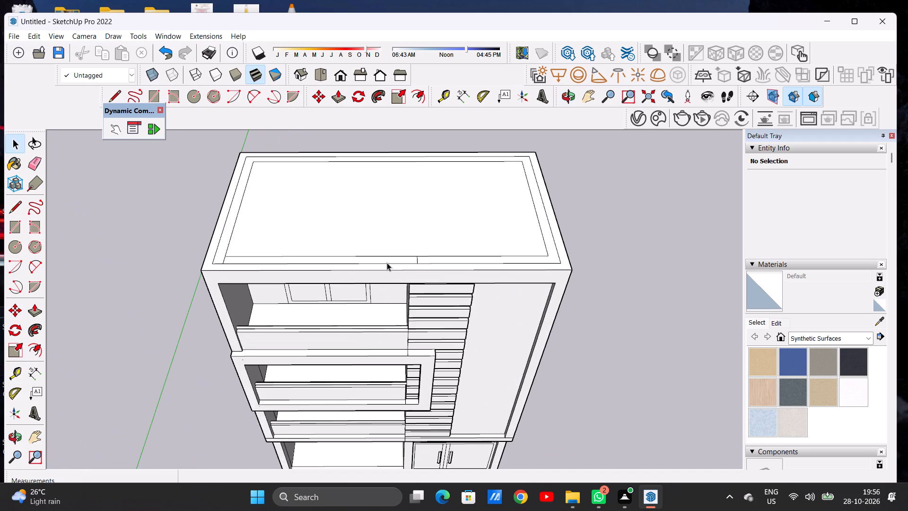
scroll(388, 269, "down", 3)
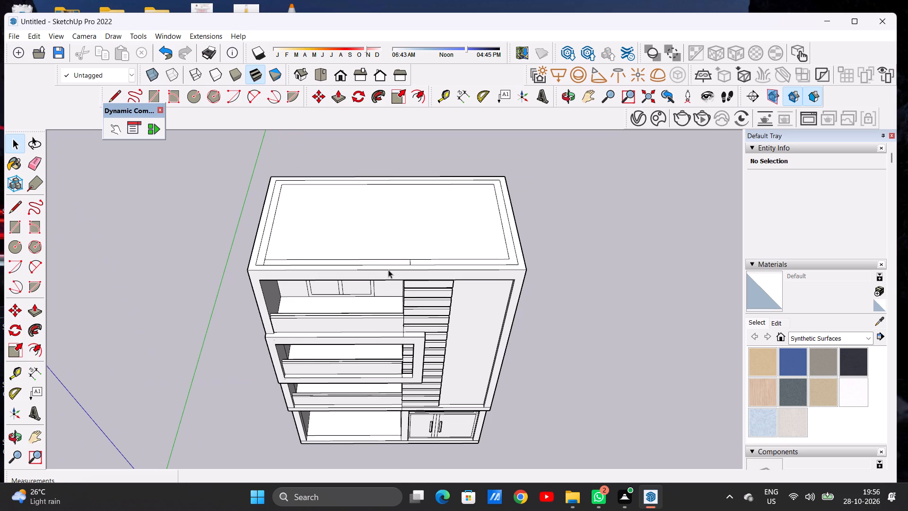
scroll(396, 278, "down", 5)
scroll(409, 275, "up", 6)
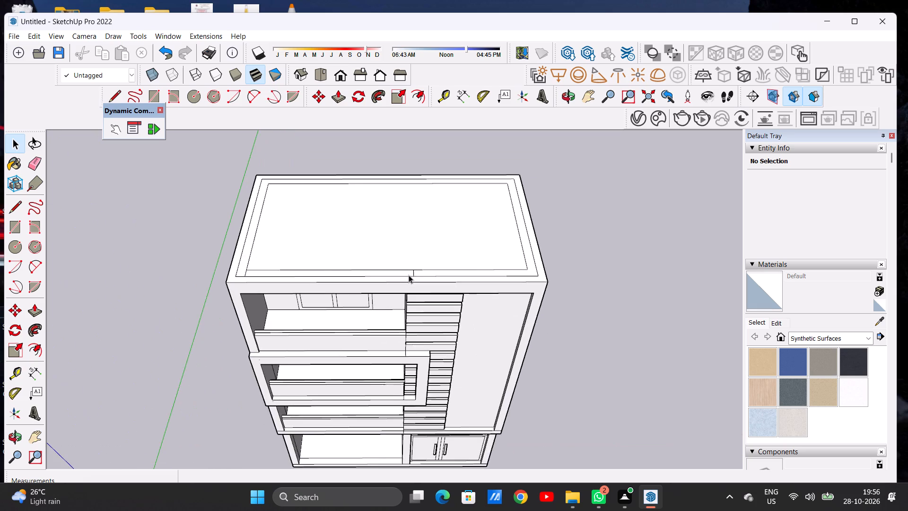
scroll(488, 278, "down", 8)
scroll(509, 263, "up", 11)
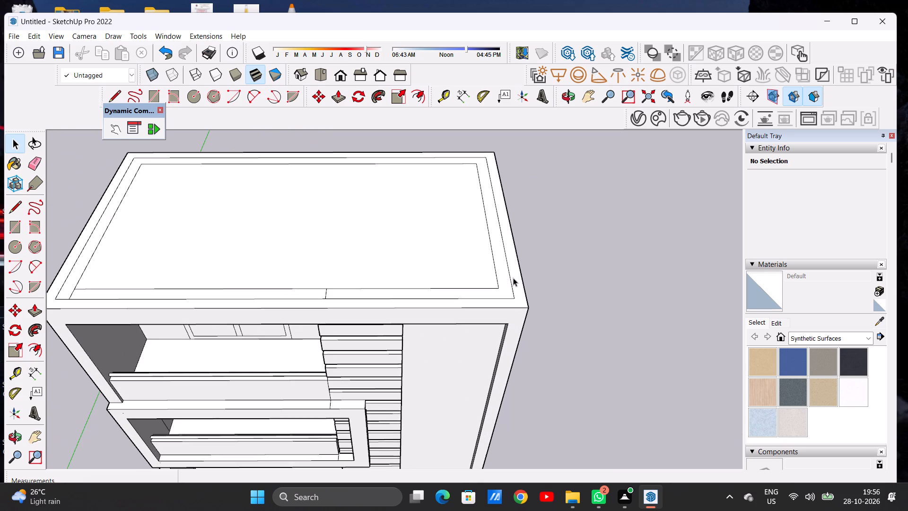
key("l")
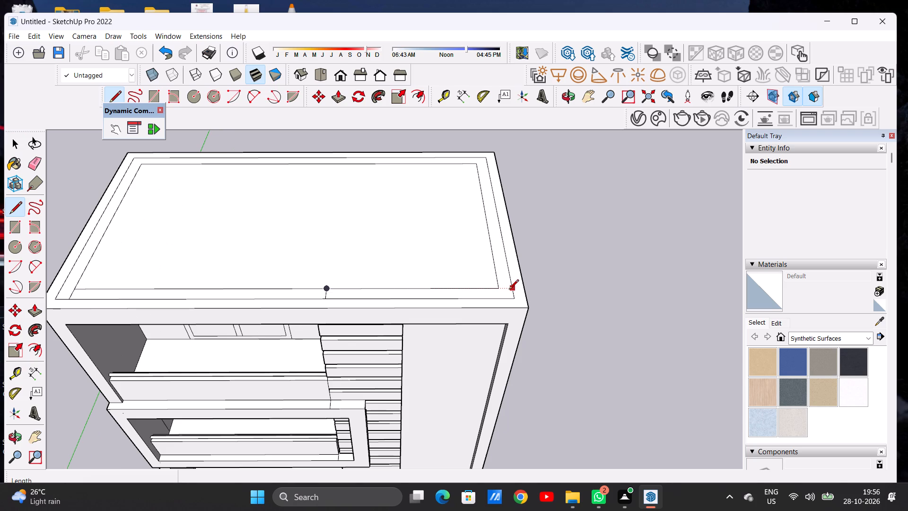
scroll(509, 290, "up", 4)
left_click(493, 289)
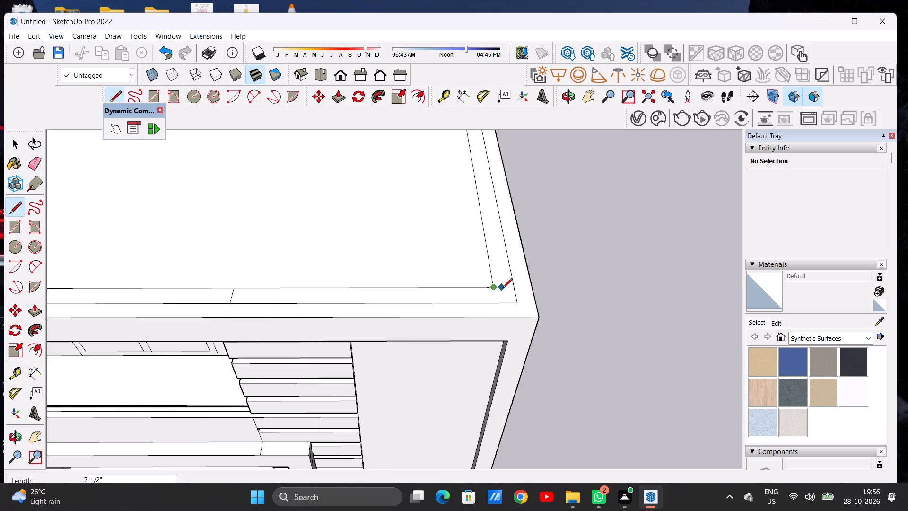
left_click(515, 285)
key("space")
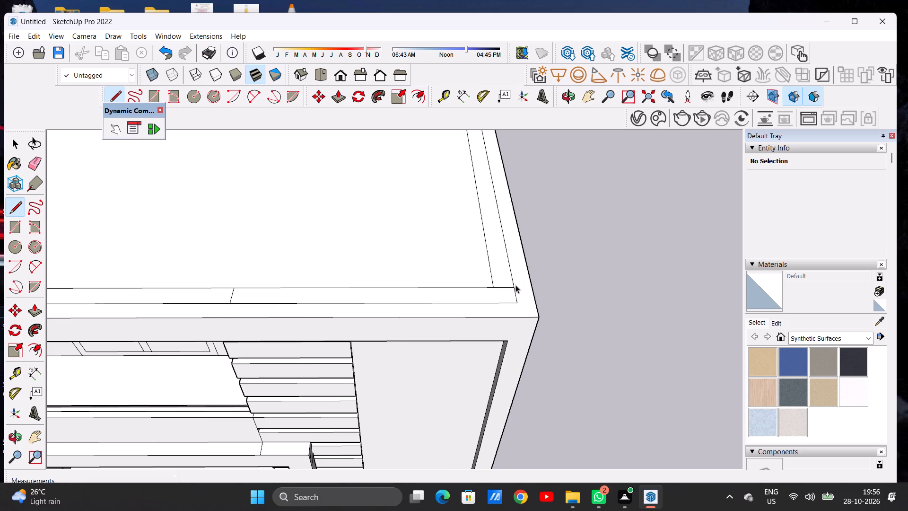
Examine the roof's border strips and dividing lines from above and from the front corner.
scroll(465, 306, "down", 11)
scroll(535, 305, "down", 3)
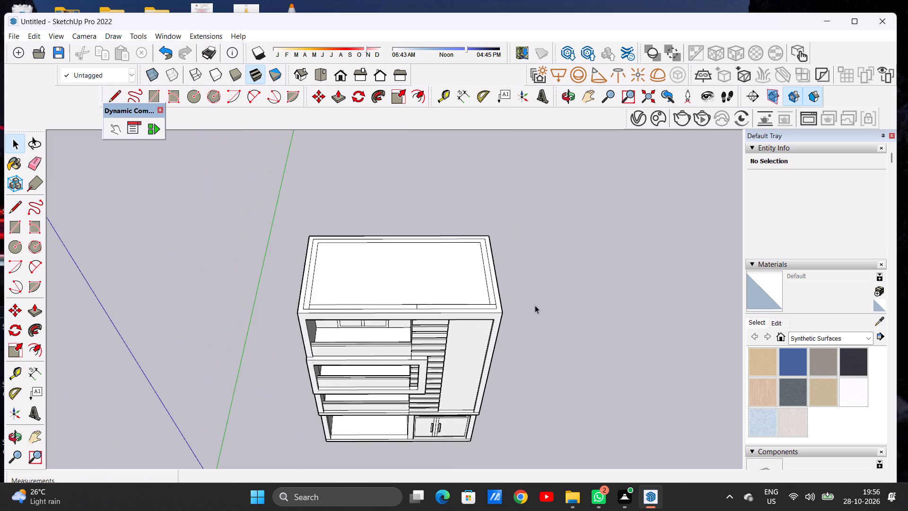
scroll(535, 305, "down", 5)
scroll(508, 301, "up", 1)
scroll(508, 301, "down", 1)
scroll(508, 301, "up", 9)
middle_click_drag(497, 330, 489, 310)
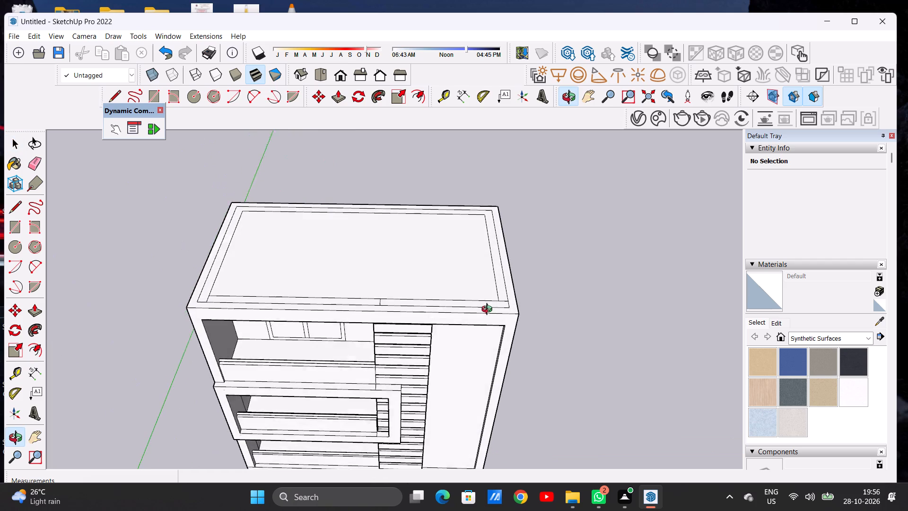
middle_click_drag(489, 310, 489, 309)
scroll(516, 305, "up", 1)
scroll(531, 304, "down", 7)
scroll(516, 294, "up", 1)
scroll(516, 294, "down", 1)
scroll(516, 294, "up", 1)
scroll(516, 294, "down", 1)
scroll(516, 294, "up", 2)
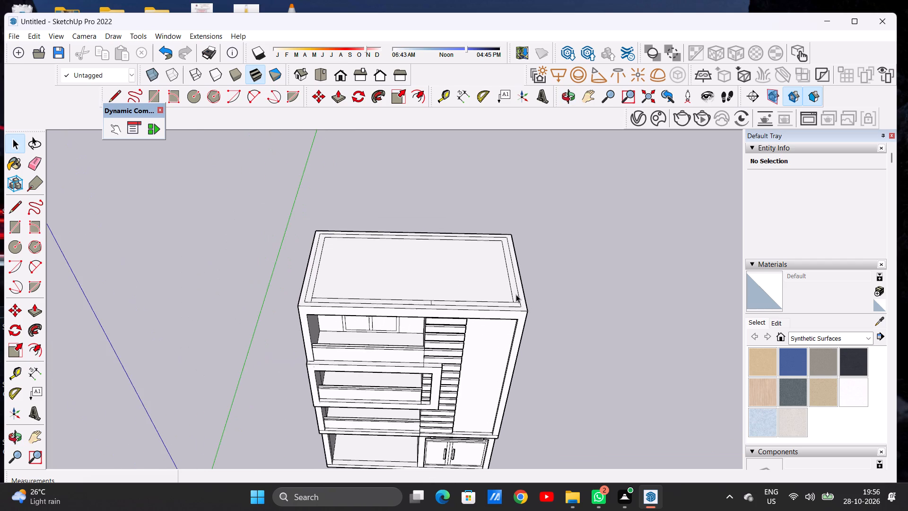
scroll(516, 294, "up", 1)
scroll(530, 306, "down", 6)
middle_click_drag(505, 319, 490, 295)
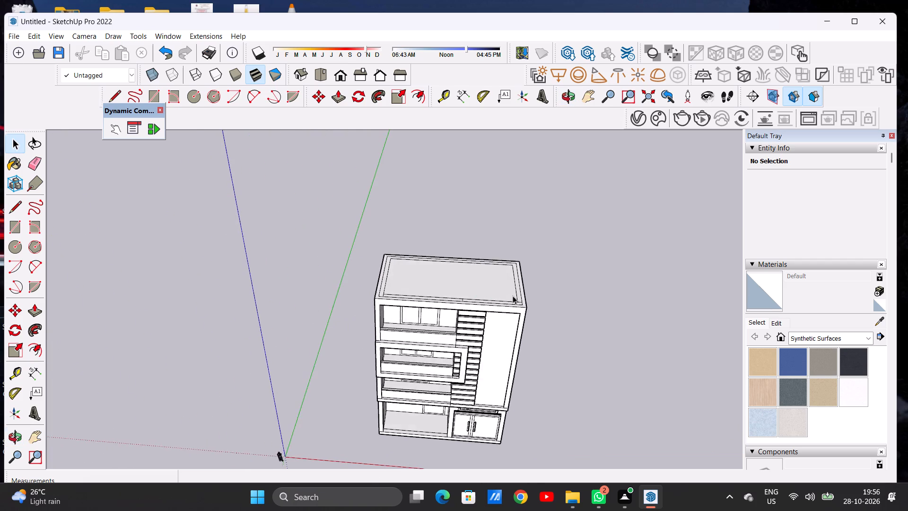
scroll(517, 296, "up", 12)
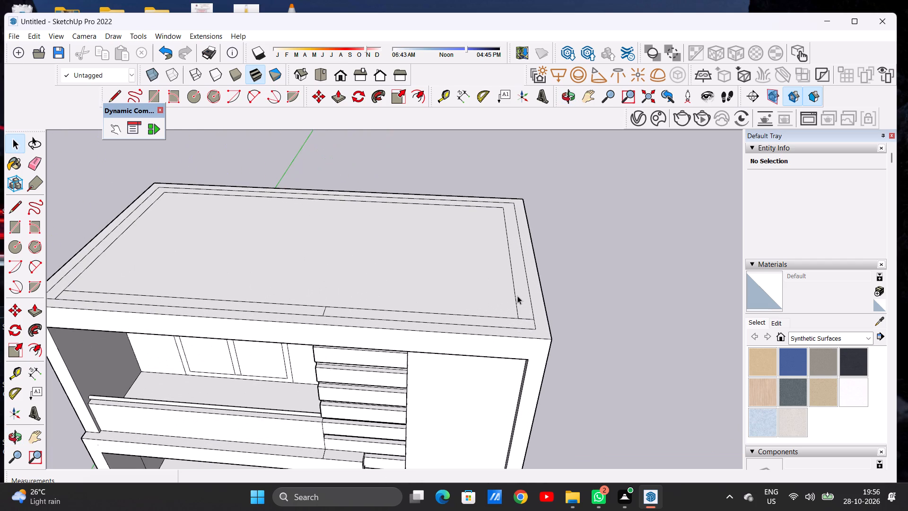
scroll(514, 295, "down", 5)
scroll(539, 313, "up", 3)
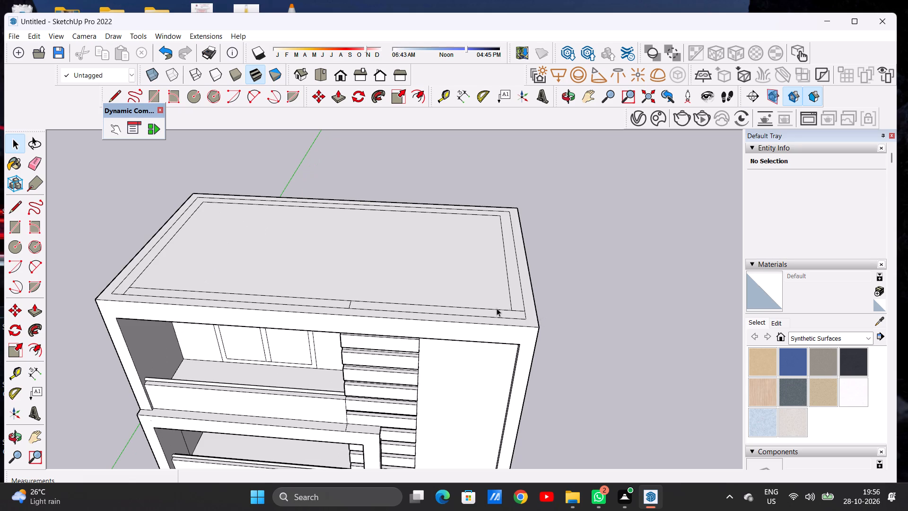
scroll(426, 307, "down", 4)
scroll(489, 307, "up", 2)
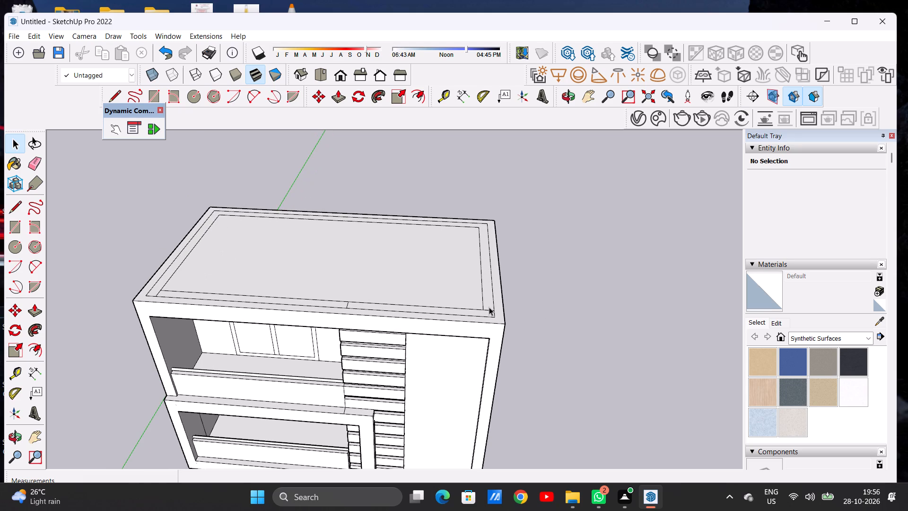
scroll(491, 306, "down", 5)
scroll(490, 307, "up", 2)
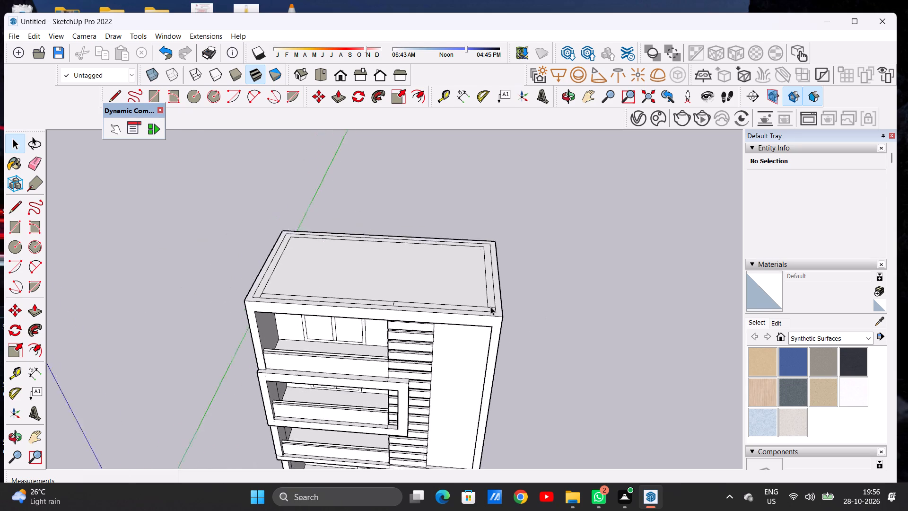
Push/Pull the U-shaped border strip along the roof's back and two sides up about 8' 2" to form parapet walls.
scroll(490, 307, "up", 11)
scroll(495, 309, "down", 1)
scroll(495, 309, "up", 3)
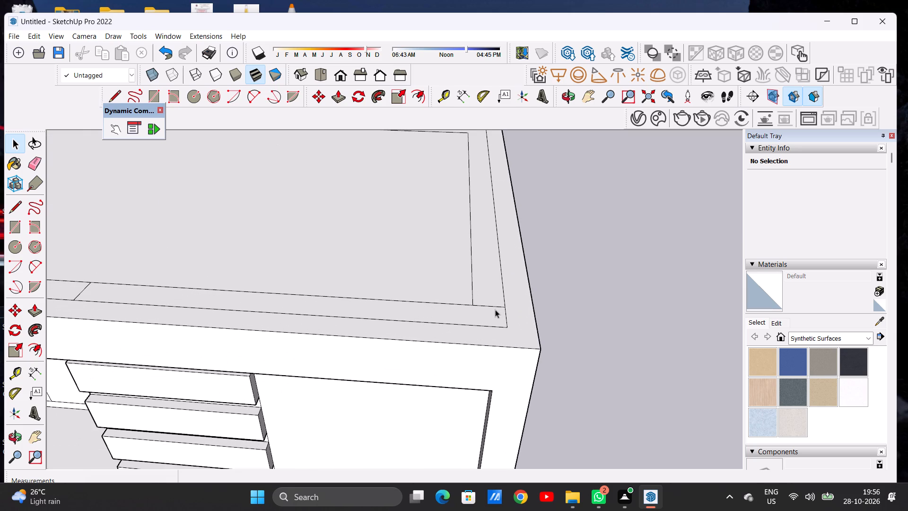
key("p")
scroll(497, 292, "down", 9)
scroll(497, 284, "up", 3)
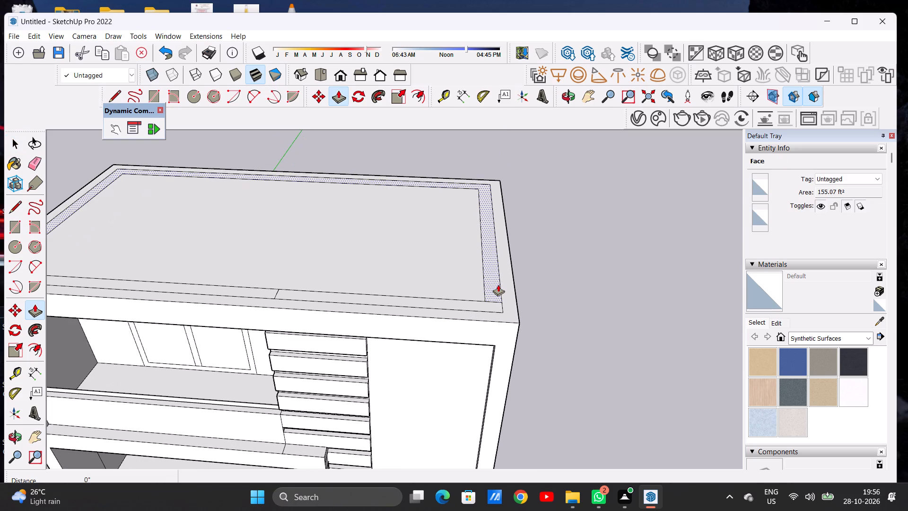
left_click(498, 284)
scroll(517, 239, "down", 4)
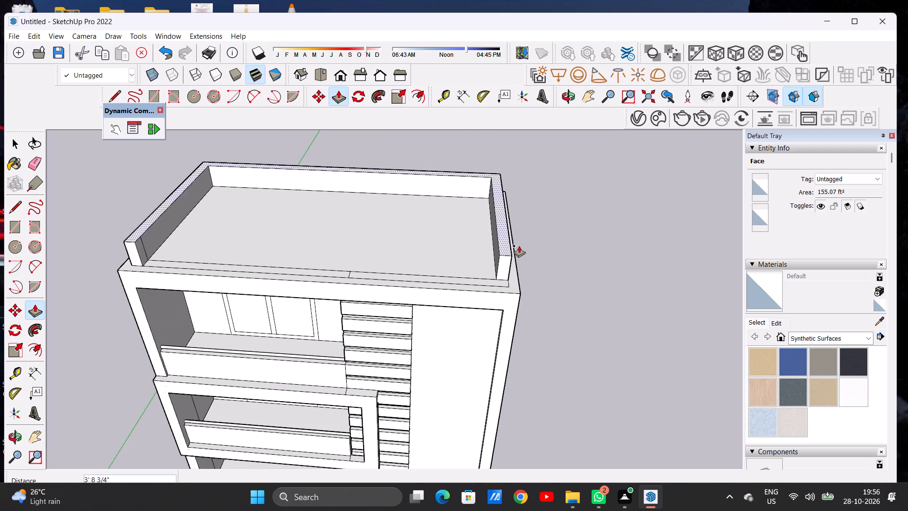
scroll(513, 235, "down", 4)
middle_click_drag(514, 229, 515, 151)
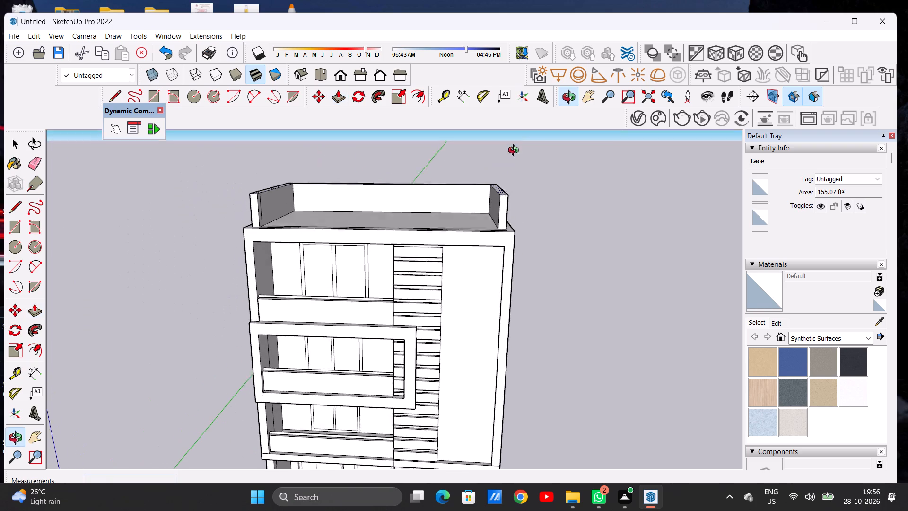
middle_click_drag(515, 151, 516, 145)
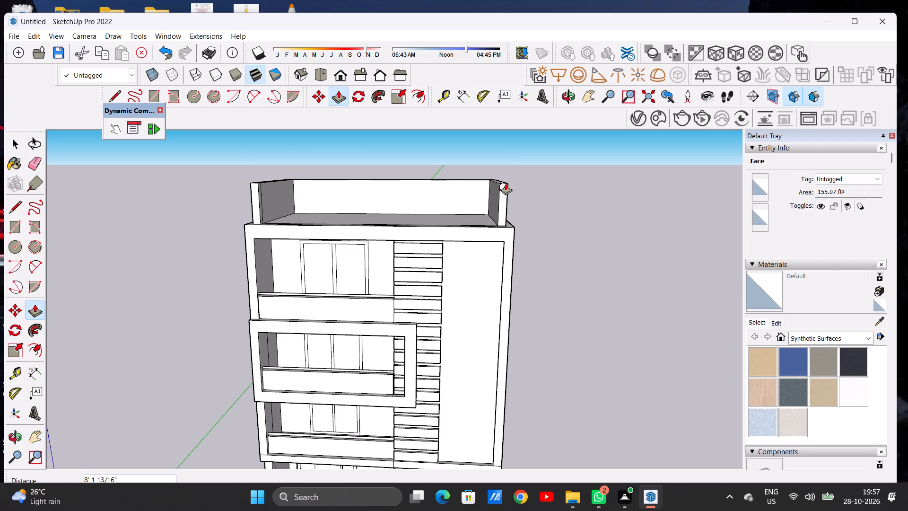
left_click(506, 182)
key("space")
scroll(423, 192, "down", 5)
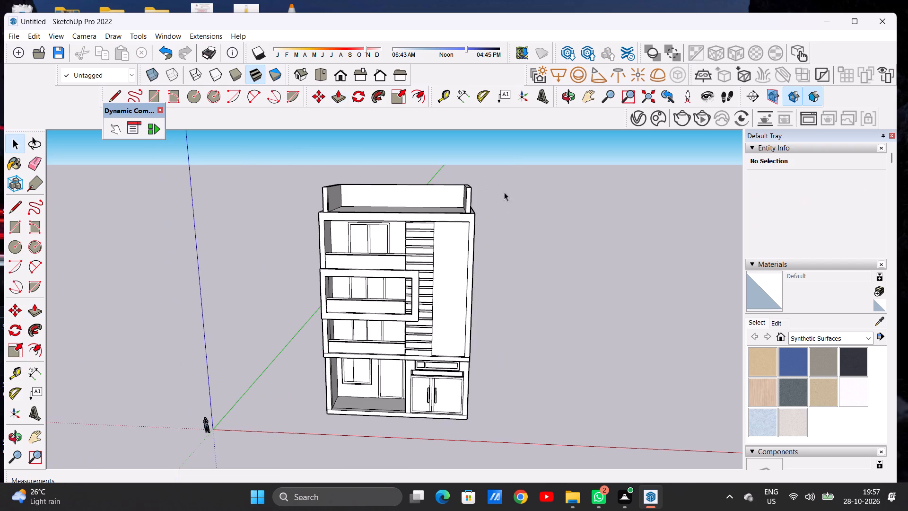
Push/Pull the outer face of the roof's right side parapet outward 1' 4 3/16", flush with the building's side wall.
middle_click_drag(503, 191, 339, 247)
scroll(445, 245, "up", 2)
scroll(437, 241, "down", 1)
scroll(436, 241, "up", 9)
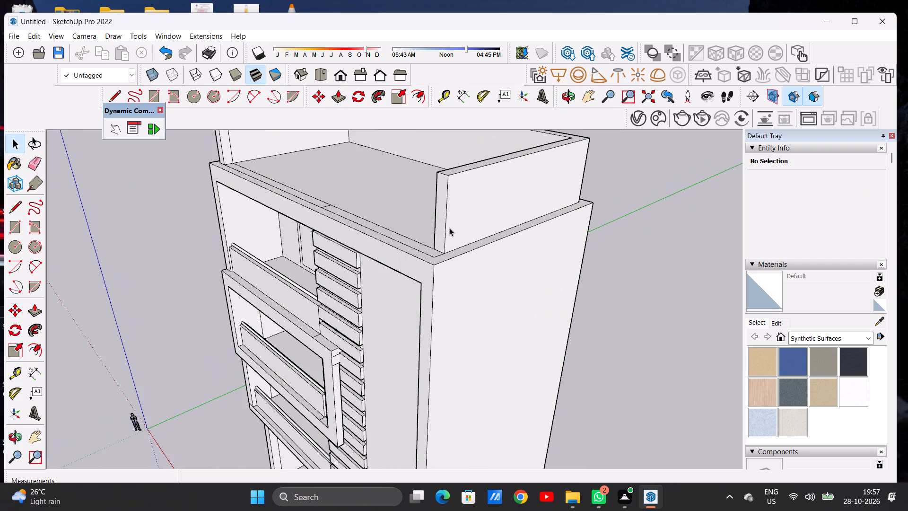
key("p")
middle_click_drag(452, 243, 478, 244)
scroll(478, 244, "up", 4)
left_click(472, 229)
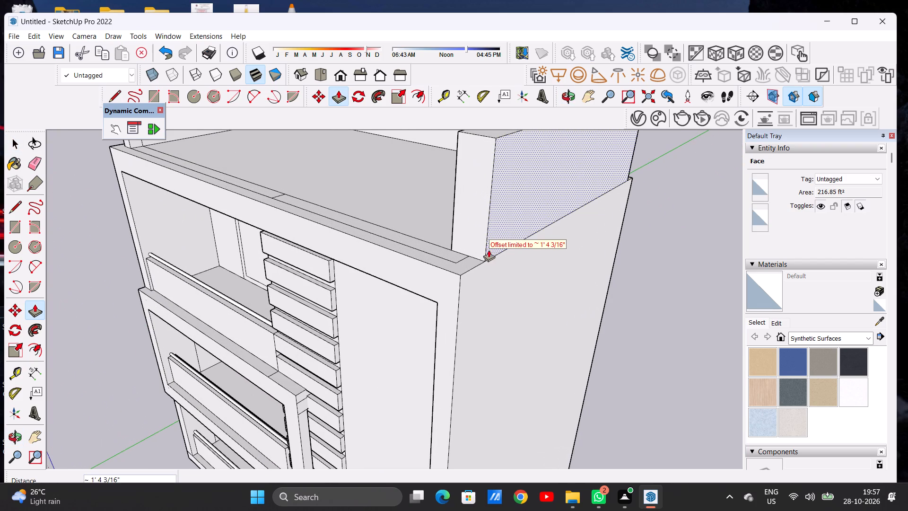
left_click(480, 261)
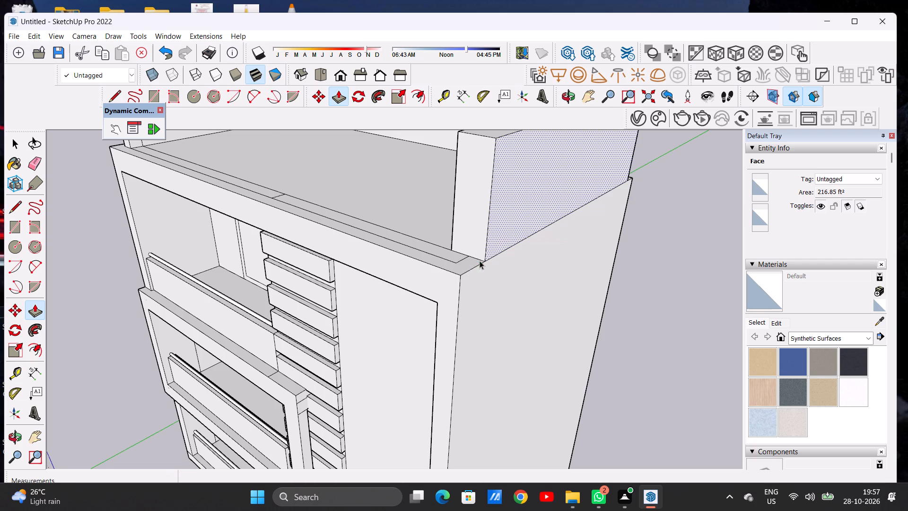
key("space")
Push/Pull the outer face of the back parapet wall outward 1' 4 3/16", flush with the building's back wall.
scroll(495, 252, "down", 15)
middle_click_drag(544, 221, 239, 228)
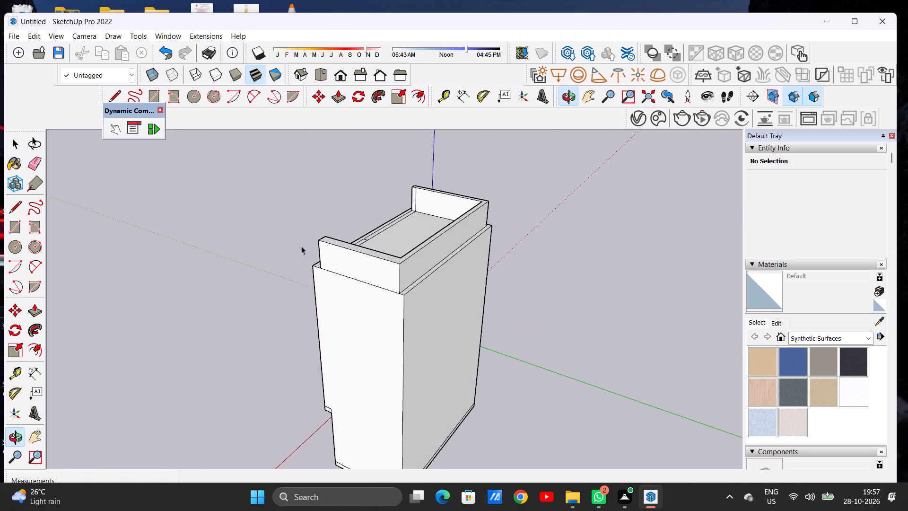
scroll(407, 298, "up", 12)
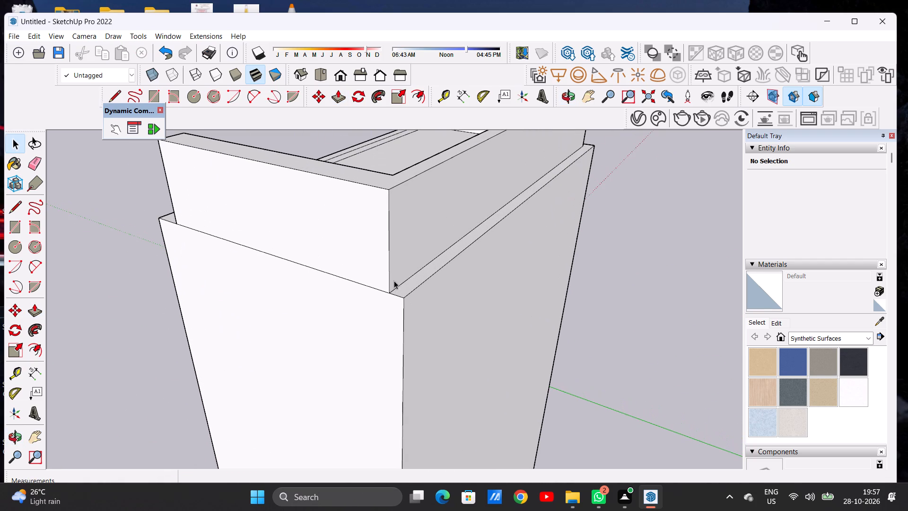
key("p")
left_click(392, 273)
left_click(400, 300)
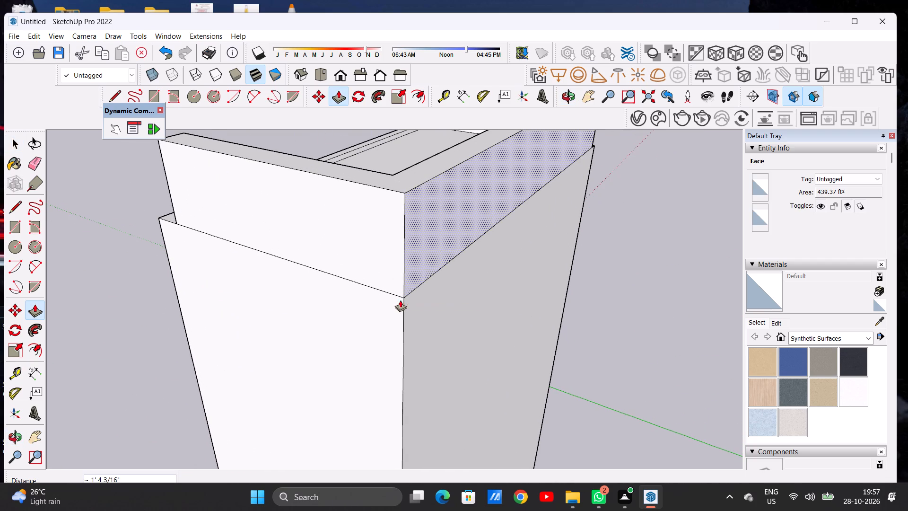
Push/Pull the outer face of the left side parapet wall outward 1' 4 3/16", flush with the building's side wall.
scroll(423, 296, "down", 14)
middle_click_drag(366, 268, 565, 253)
middle_click_drag(390, 253, 580, 236)
middle_click_drag(349, 236, 533, 259)
scroll(345, 224, "up", 8)
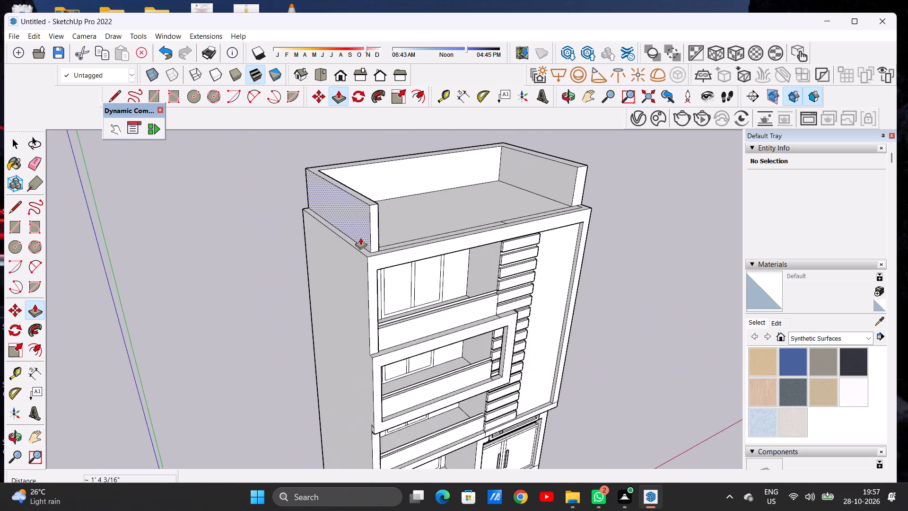
scroll(360, 238, "up", 12)
left_click(375, 248)
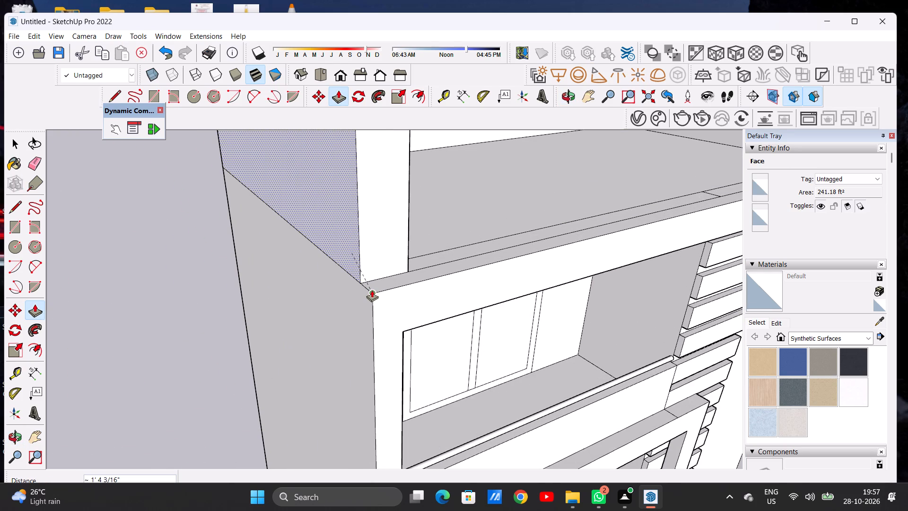
left_click(372, 290)
key("space")
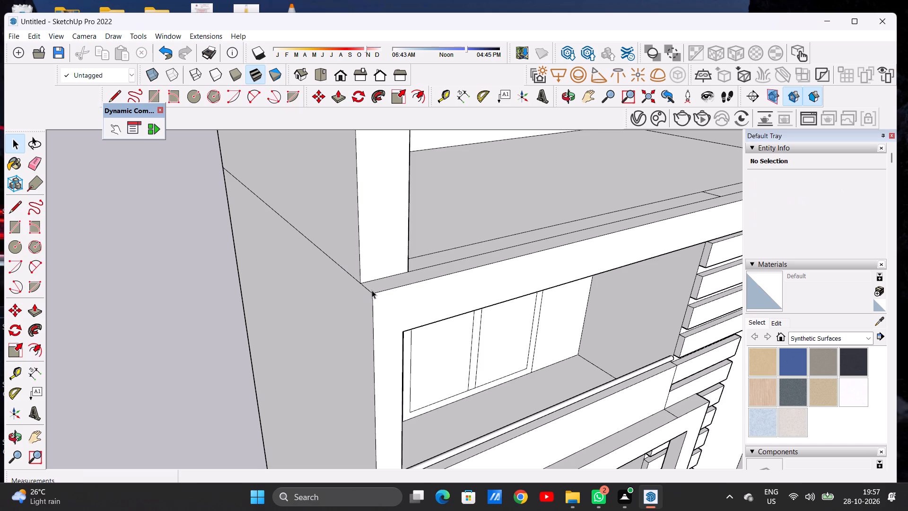
Examine the front facade and the widened roof parapet walls from the front.
scroll(369, 279, "down", 18)
middle_click_drag(405, 249, 257, 223)
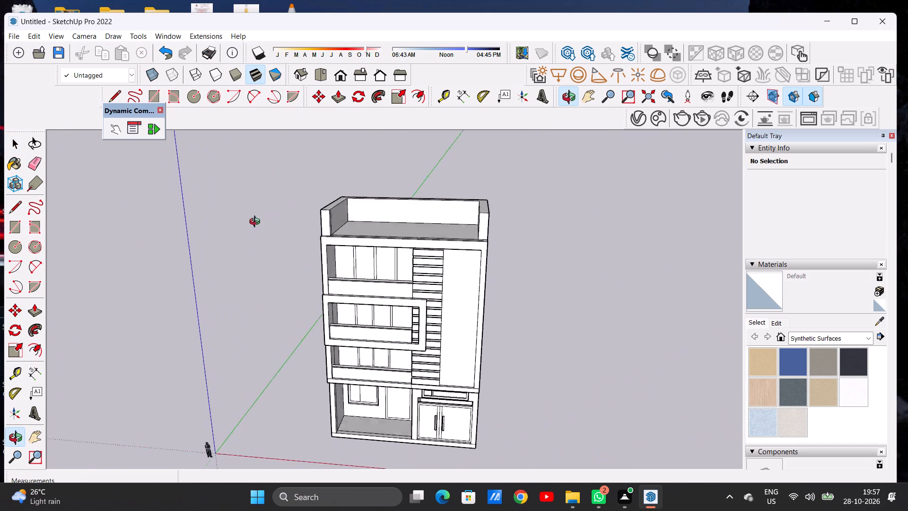
middle_click_drag(257, 223, 283, 215)
scroll(437, 219, "up", 9)
scroll(313, 247, "down", 4)
scroll(312, 241, "up", 3)
scroll(314, 238, "down", 3)
Draw a line about 1' 4 3/16" long from the front border strip's right inset corner sideways to the roof's outer edge.
middle_click_drag(343, 215, 359, 323)
scroll(361, 258, "down", 3)
scroll(361, 258, "up", 1)
scroll(361, 258, "down", 3)
scroll(391, 281, "up", 5)
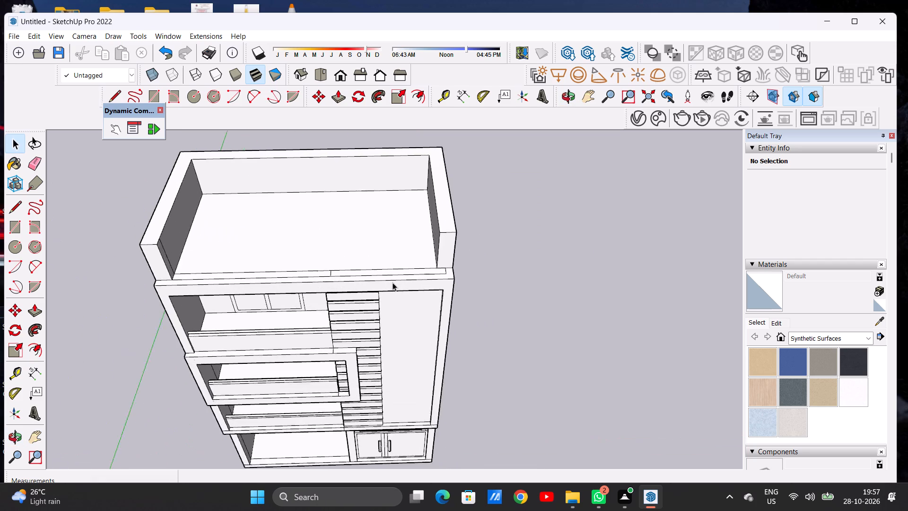
scroll(393, 282, "up", 1)
scroll(393, 282, "down", 1)
scroll(439, 271, "up", 7)
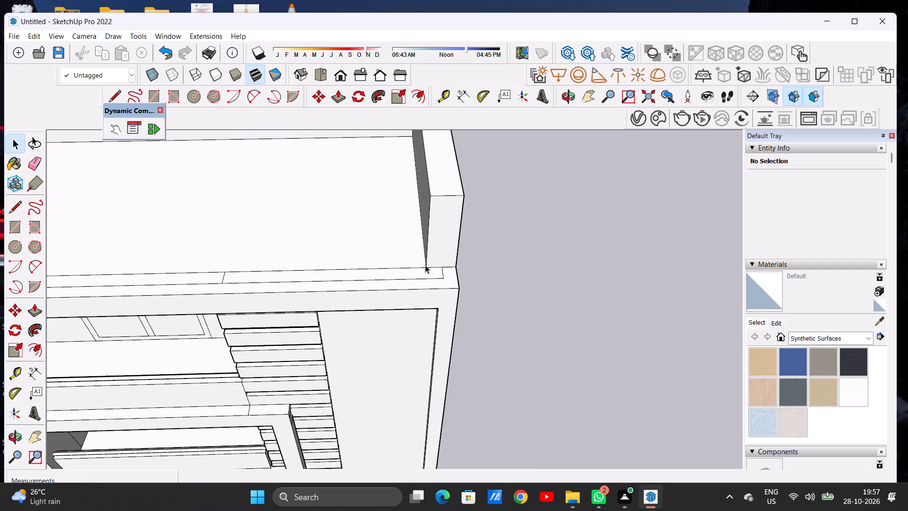
scroll(429, 249, "down", 10)
middle_click_drag(362, 241, 357, 274)
scroll(391, 279, "up", 5)
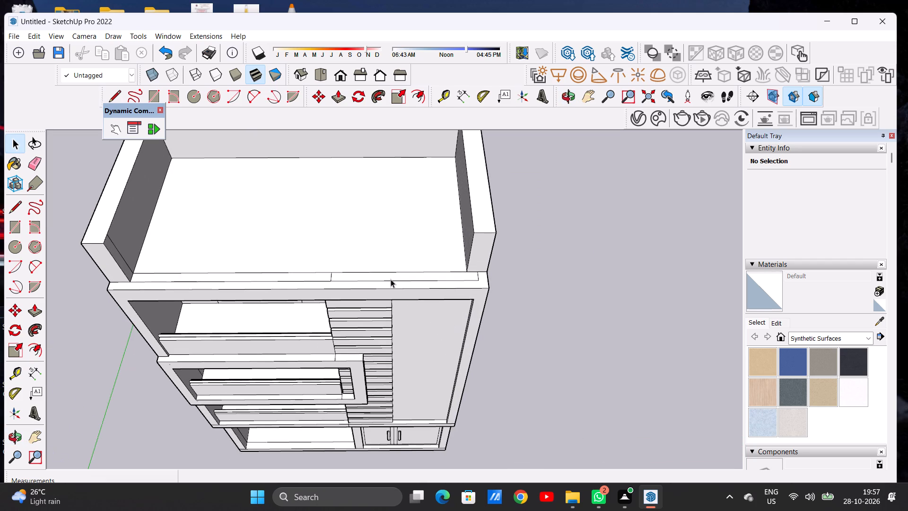
scroll(393, 259, "down", 5)
scroll(477, 265, "up", 9)
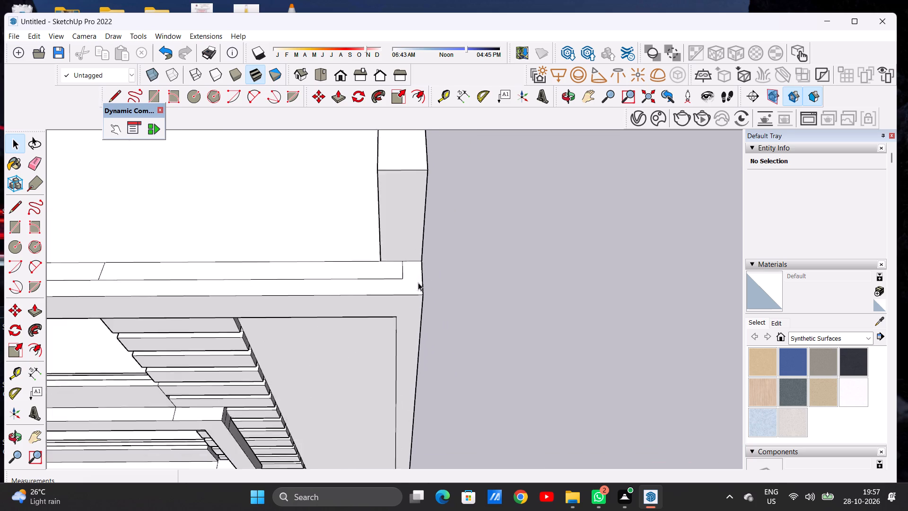
scroll(418, 282, "up", 3)
key("l")
scroll(409, 280, "up", 5)
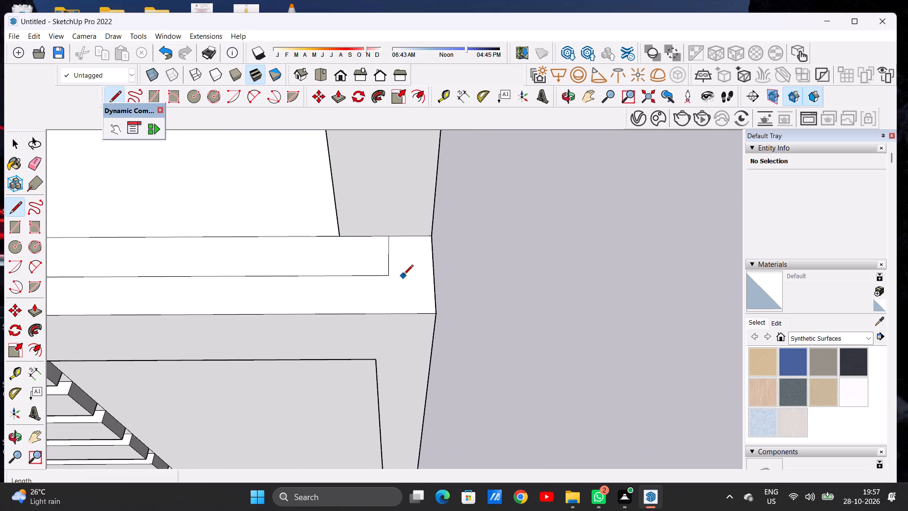
left_click(389, 275)
left_click(434, 271)
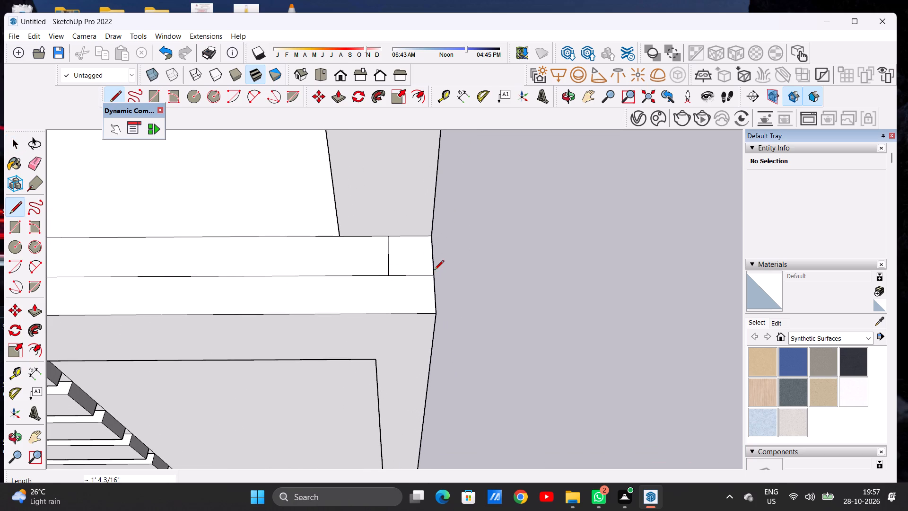
Erase the short leftover line across the front border strip beside the right parapet, joining the corner piece to the strip.
key("space")
key("e")
left_click_drag(393, 260, 382, 261)
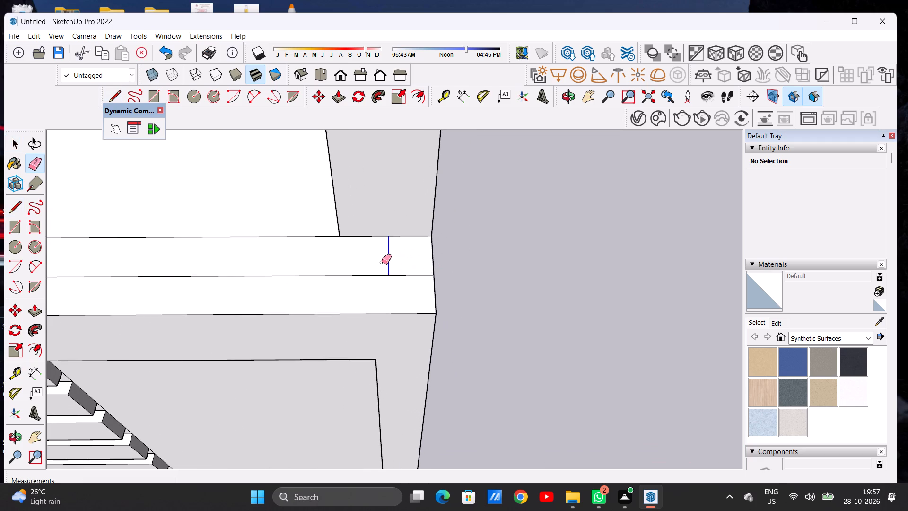
key("space")
Push/Pull the front border strip's right section up about 8' 5", level with the top of the side parapet.
scroll(476, 267, "down", 6)
scroll(490, 274, "up", 1)
scroll(493, 274, "down", 9)
scroll(474, 271, "up", 4)
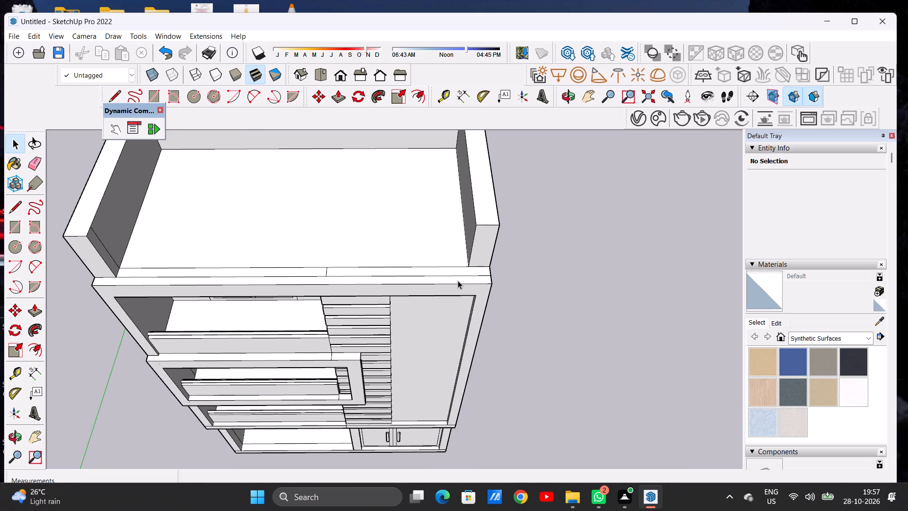
key("p")
scroll(480, 273, "up", 5)
left_click(481, 270)
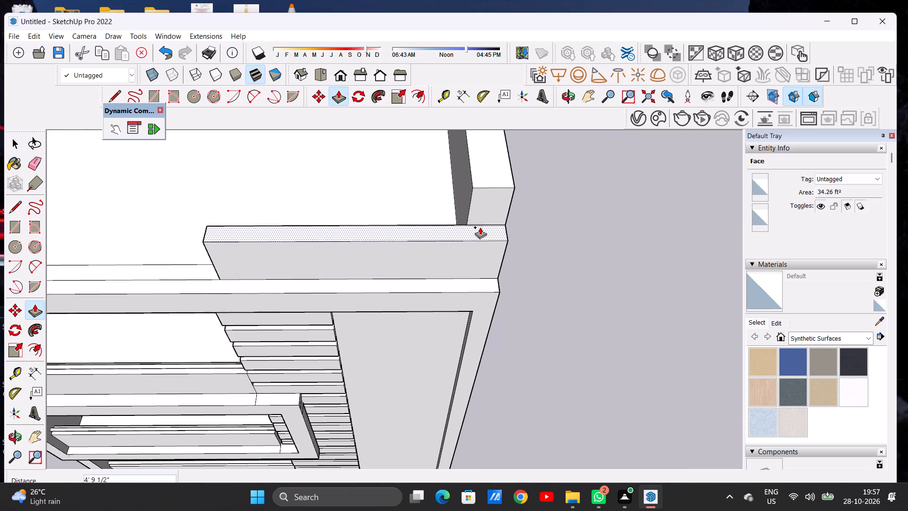
middle_click_drag(527, 201, 428, 203)
scroll(443, 217, "up", 1)
scroll(443, 217, "down", 2)
scroll(443, 217, "up", 2)
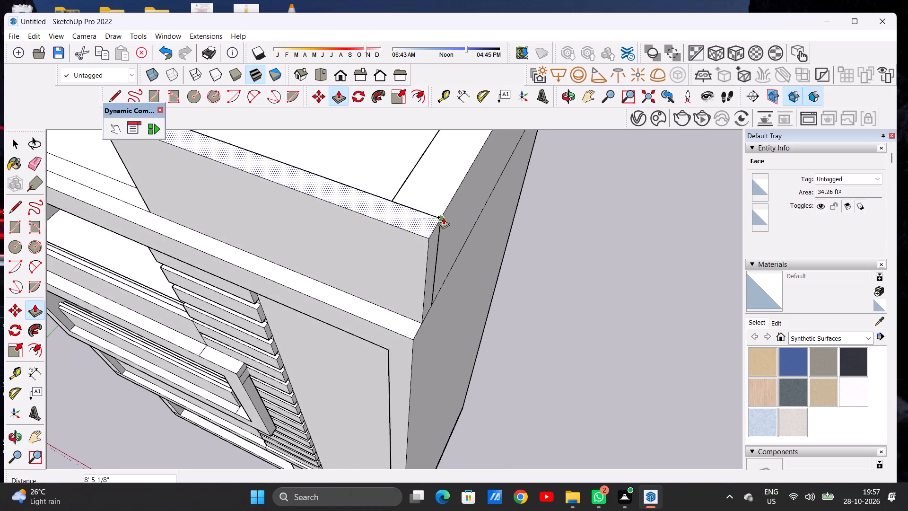
scroll(443, 217, "up", 2)
left_click(444, 218)
key("space")
Examine the new front parapet wall together with the facade from the front.
scroll(484, 286, "down", 6)
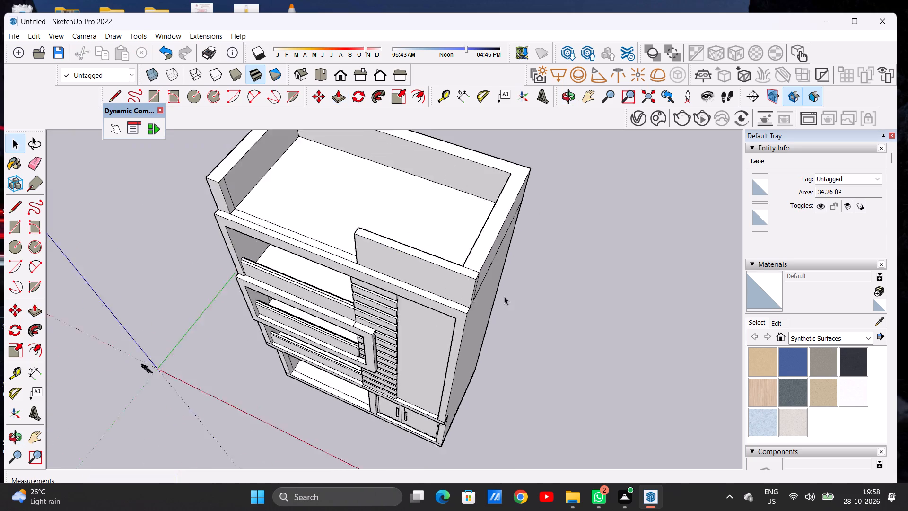
scroll(504, 296, "down", 18)
middle_click_drag(454, 297, 494, 160)
scroll(461, 228, "up", 8)
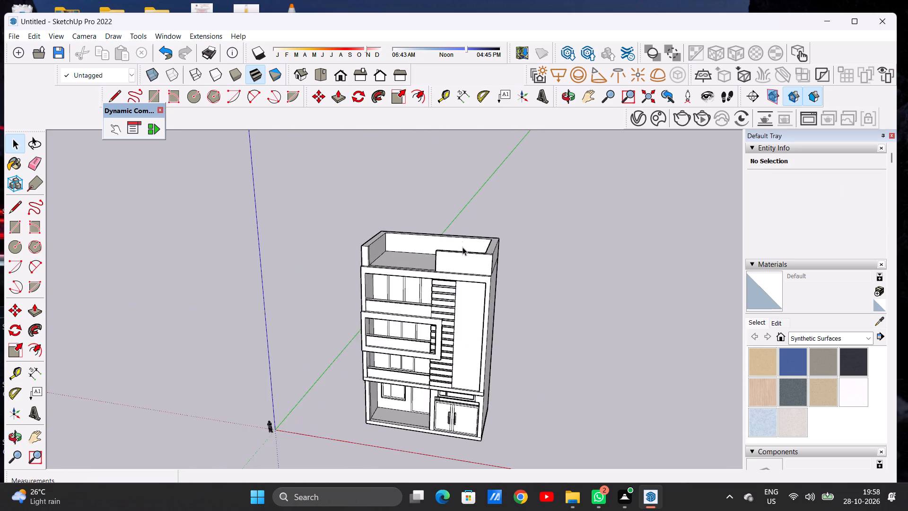
scroll(463, 247, "up", 7)
middle_click_drag(428, 275, 477, 229)
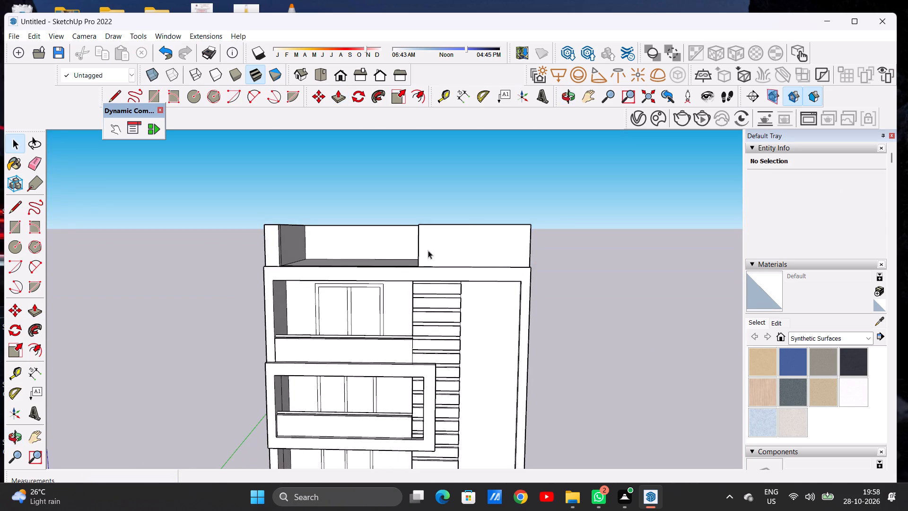
scroll(427, 256, "down", 2)
scroll(450, 246, "up", 6)
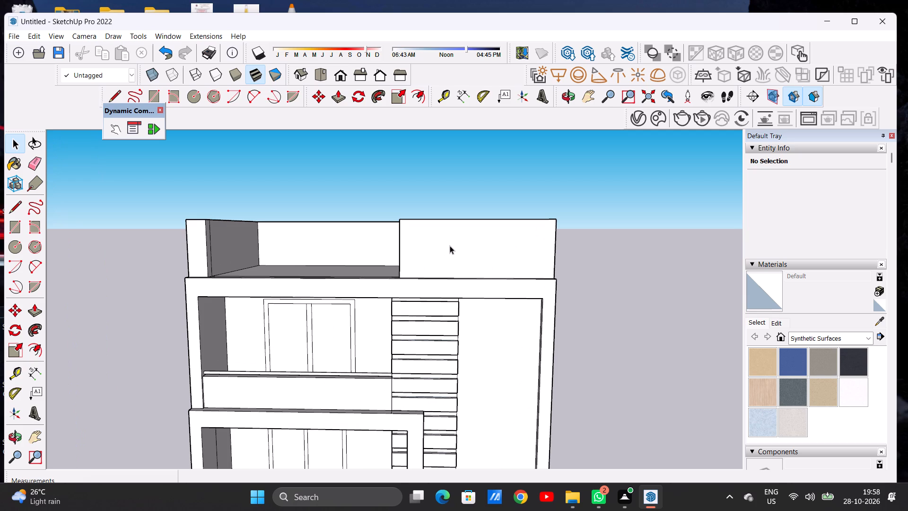
Draw a short line across the ledge in front of the front parapet wall, near the slat column's right edge.
key("space")
scroll(445, 253, "down", 5)
middle_click_drag(450, 246, 457, 345)
scroll(469, 294, "up", 8)
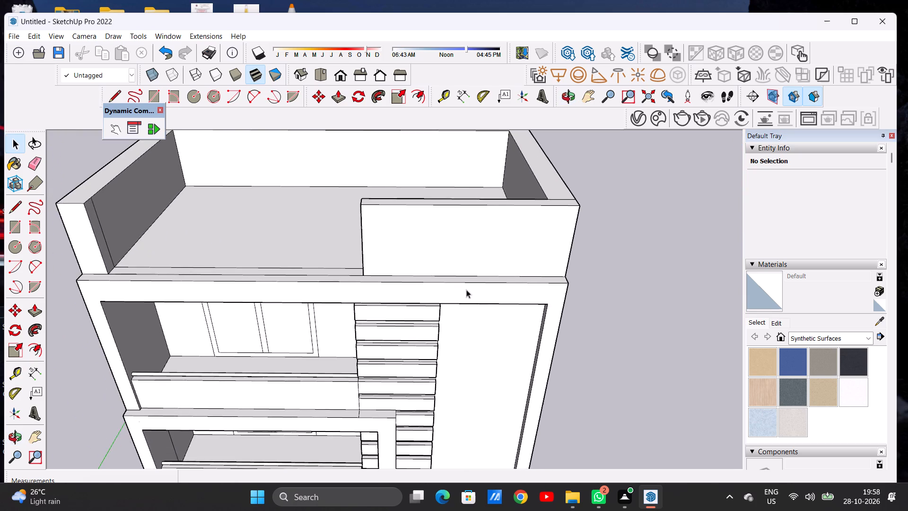
middle_click_drag(443, 280, 443, 319)
scroll(451, 306, "up", 2)
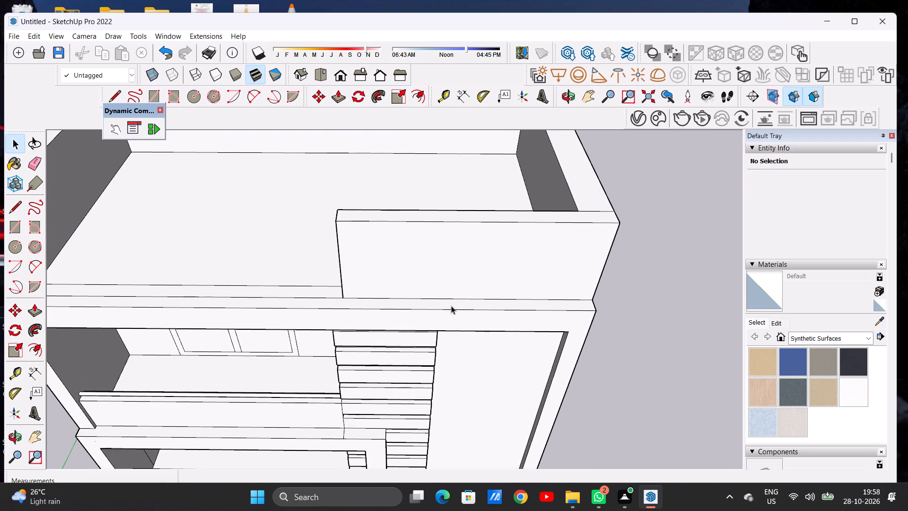
key("l")
scroll(429, 302, "up", 4)
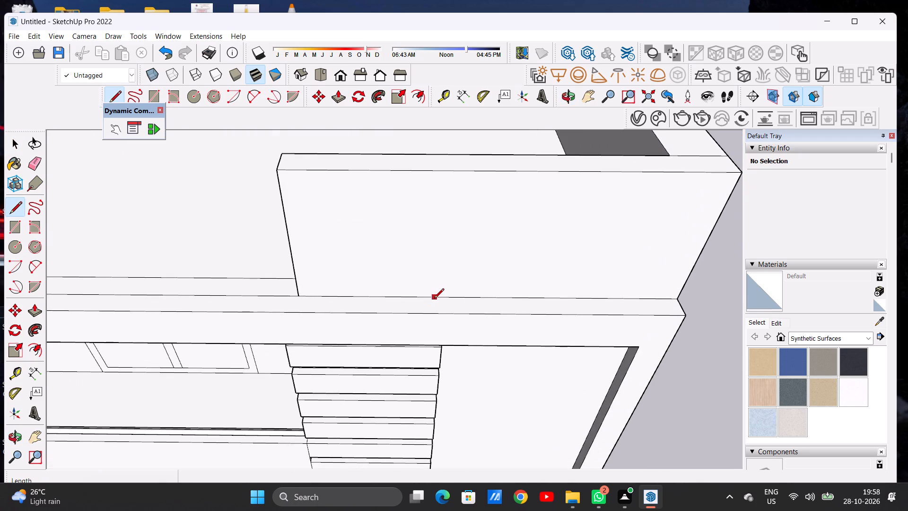
left_click(447, 296)
left_click(448, 314)
Draw a second line about 1' 4 3/16" long across the ledge, midway between the first line and the right end.
scroll(394, 307, "down", 6)
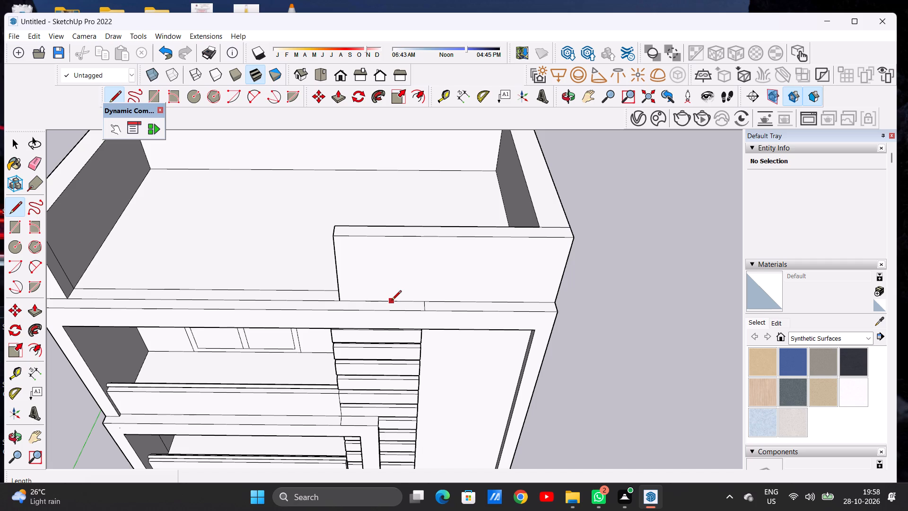
scroll(340, 287, "down", 6)
scroll(422, 298, "up", 13)
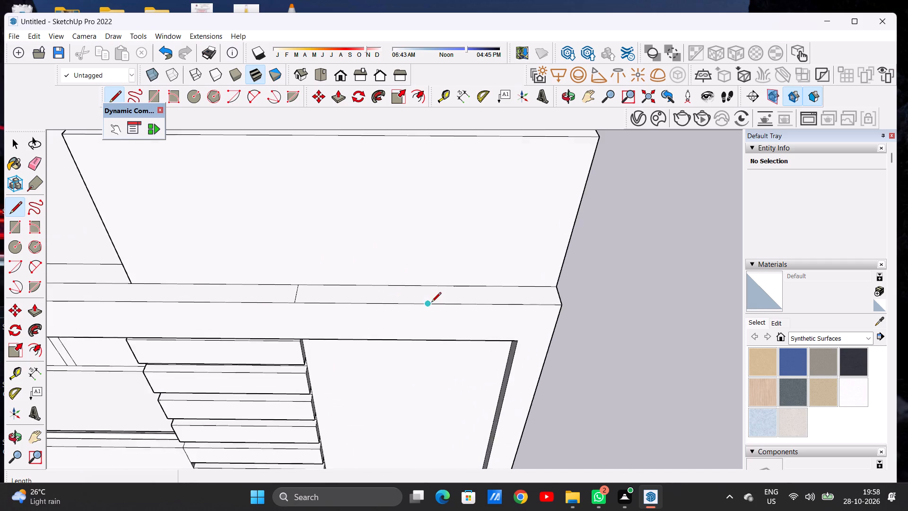
scroll(431, 303, "up", 4)
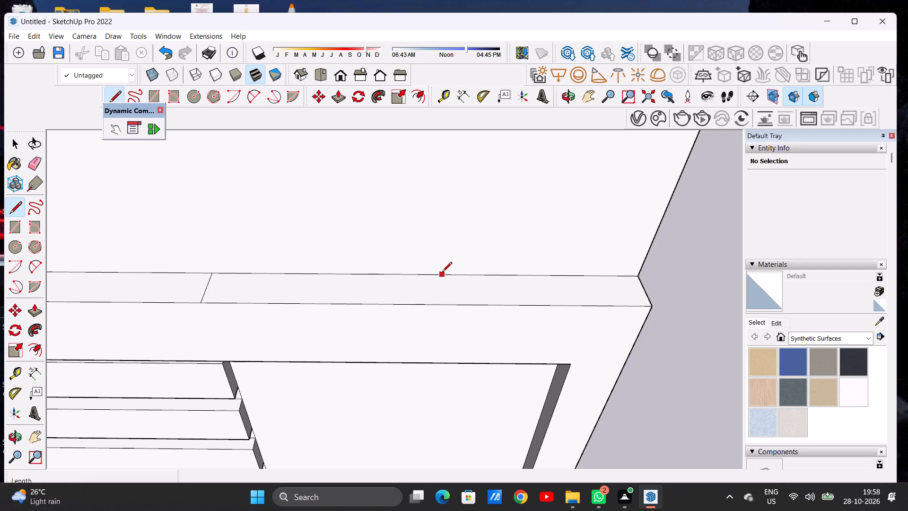
left_click(427, 273)
left_click(425, 301)
key("space")
Examine the whole building's front facade and roof parapet from above and from ground level.
scroll(426, 321, "down", 9)
scroll(429, 321, "up", 1)
scroll(429, 321, "down", 10)
middle_click_drag(428, 330, 411, 272)
scroll(408, 272, "up", 4)
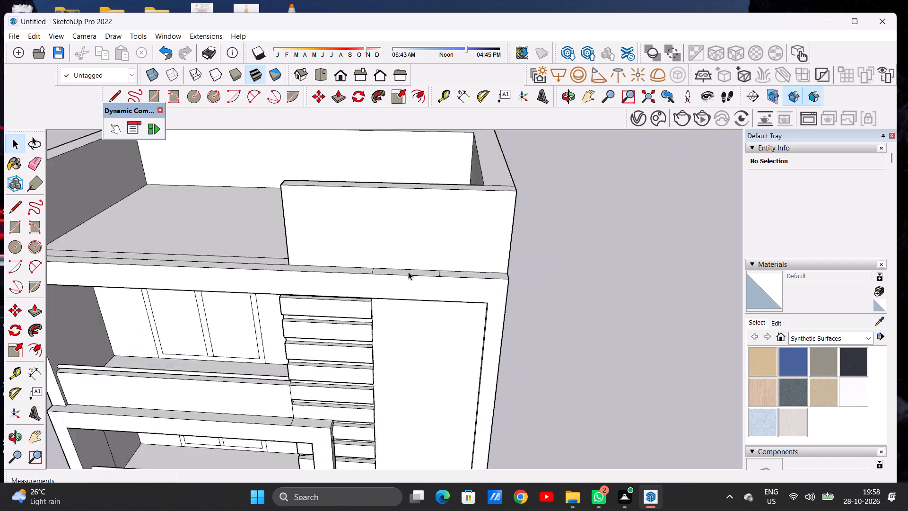
scroll(408, 272, "up", 4)
middle_click_drag(428, 300, 434, 315)
scroll(483, 313, "down", 1)
scroll(485, 313, "up", 1)
scroll(487, 313, "down", 9)
scroll(509, 300, "up", 1)
scroll(509, 300, "down", 9)
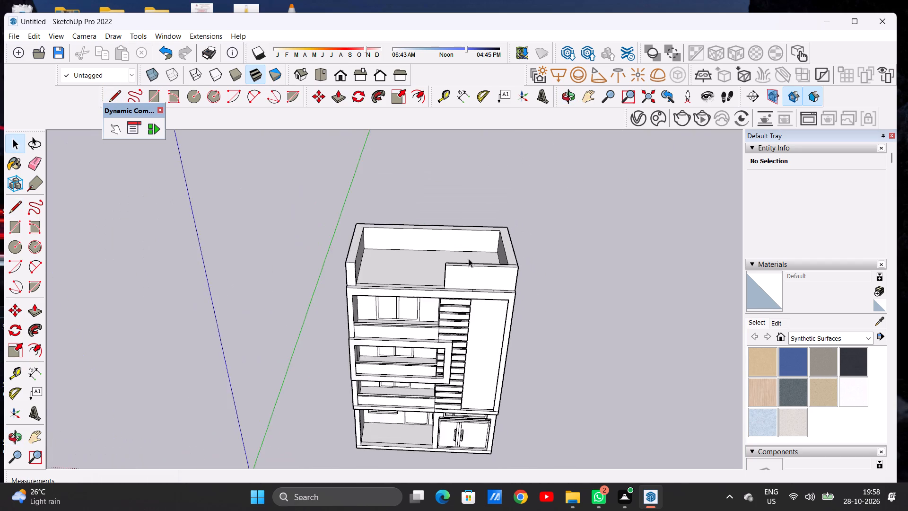
scroll(469, 259, "down", 2)
scroll(469, 259, "up", 1)
scroll(469, 259, "down", 4)
middle_click_drag(467, 330, 465, 233)
scroll(479, 279, "up", 7)
scroll(403, 282, "down", 9)
scroll(436, 330, "up", 7)
scroll(470, 324, "down", 8)
middle_click_drag(438, 322, 437, 300)
scroll(446, 273, "up", 5)
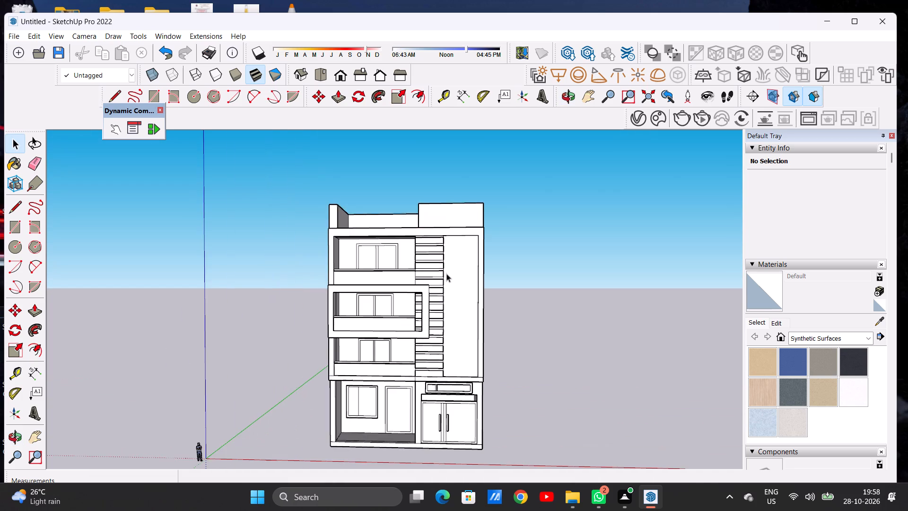
scroll(441, 245, "up", 2)
scroll(441, 245, "down", 5)
middle_click_drag(454, 299, 494, 301)
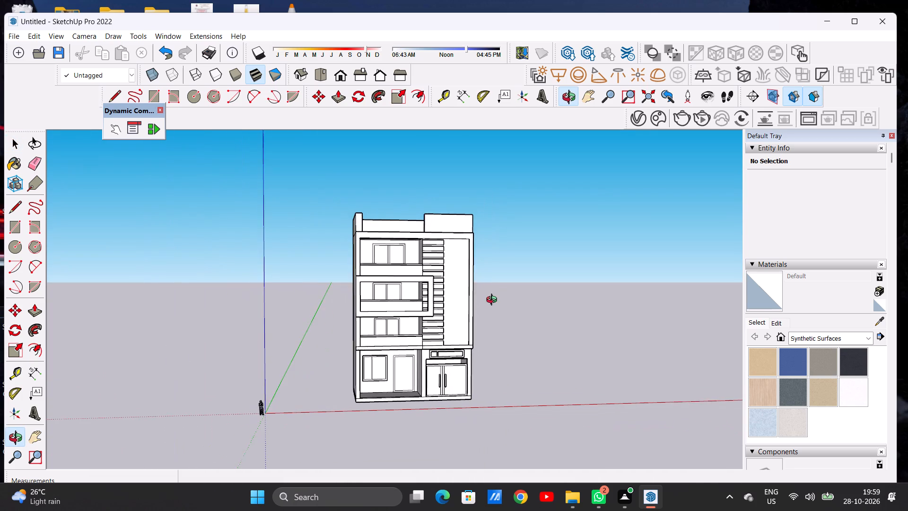
middle_click_drag(494, 301, 492, 300)
scroll(556, 319, "up", 5)
middle_click_drag(543, 320, 521, 314)
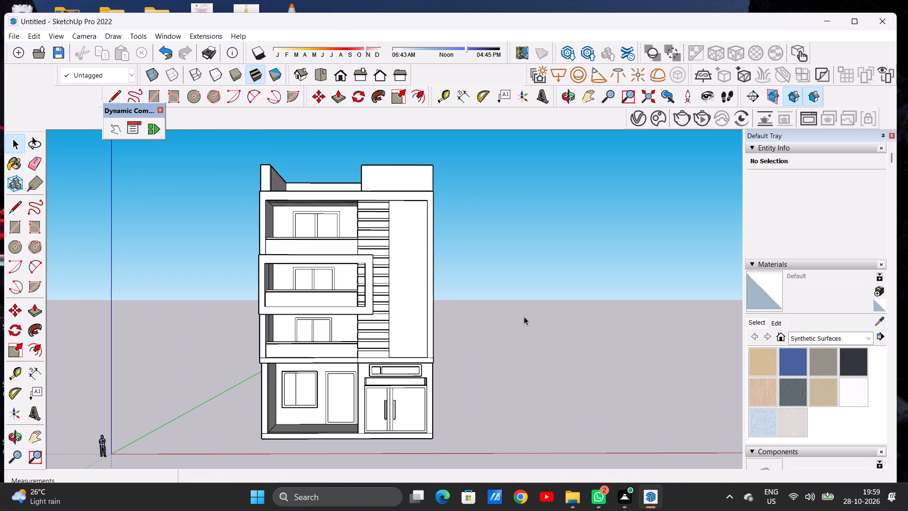
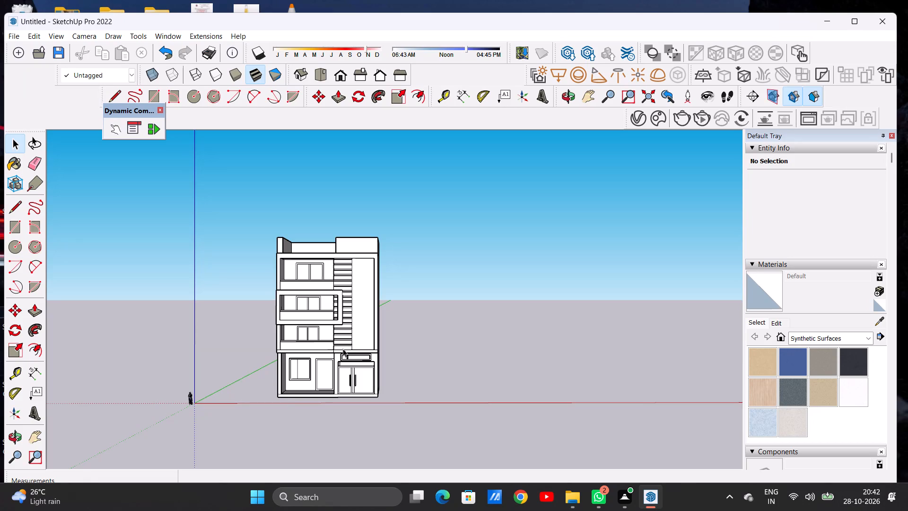
Examine the whole front facade and its ground-floor entrance from several angles and distances.
scroll(281, 352, "down", 9)
scroll(313, 347, "up", 1)
scroll(313, 347, "down", 2)
scroll(313, 347, "up", 13)
middle_click_drag(314, 316, 343, 327)
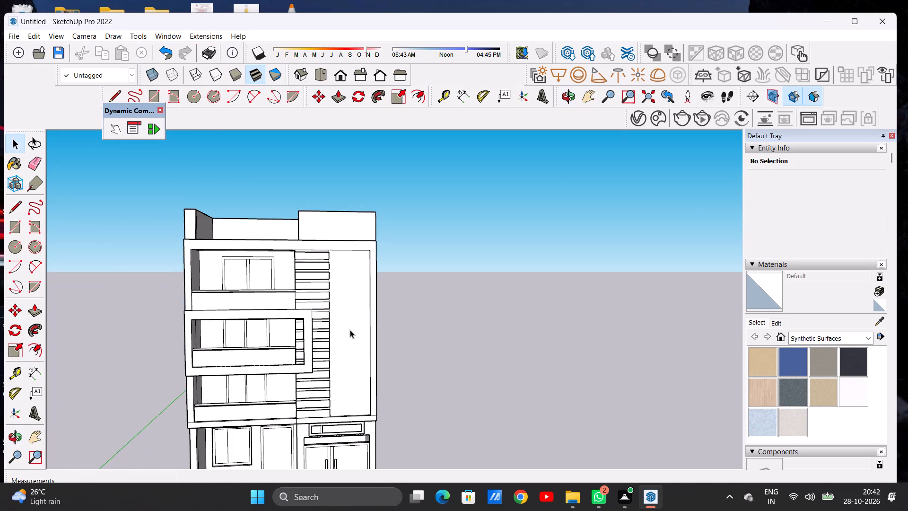
scroll(353, 332, "down", 14)
scroll(343, 333, "up", 12)
middle_click_drag(345, 347, 265, 361)
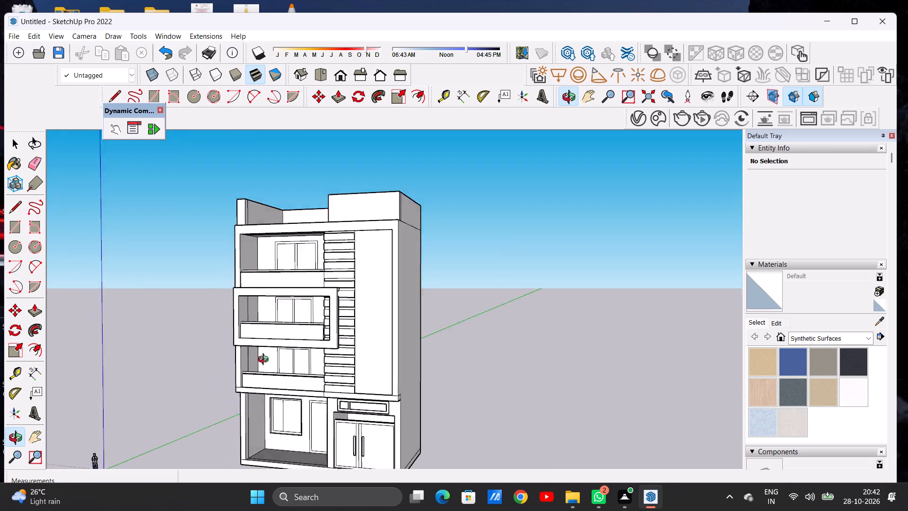
middle_click_drag(265, 361, 349, 386)
scroll(360, 339, "down", 8)
scroll(368, 380, "up", 5)
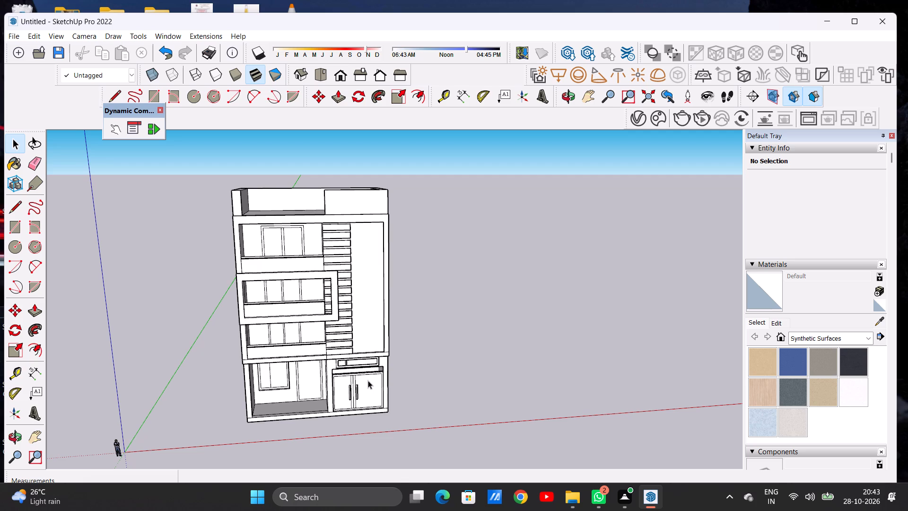
scroll(329, 376, "down", 7)
scroll(336, 388, "up", 12)
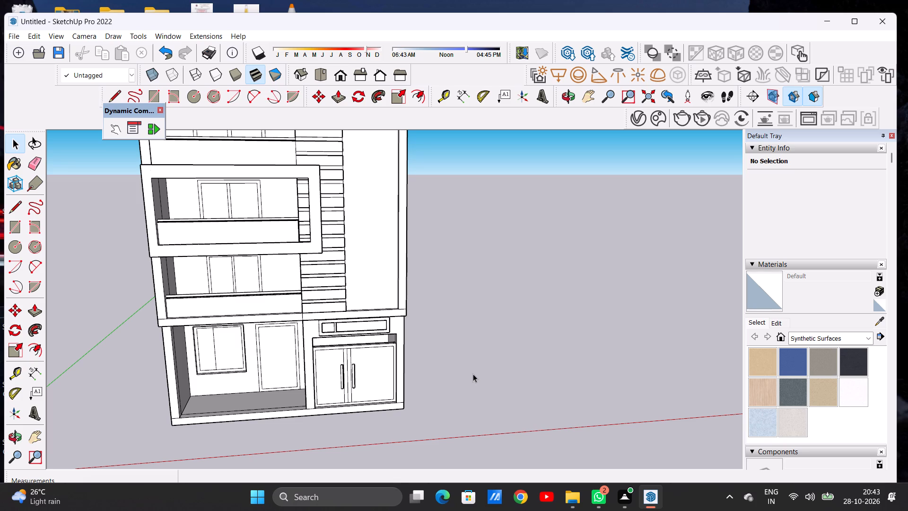
scroll(325, 395, "down", 1)
scroll(330, 399, "up", 1)
scroll(337, 400, "down", 6)
scroll(430, 372, "down", 9)
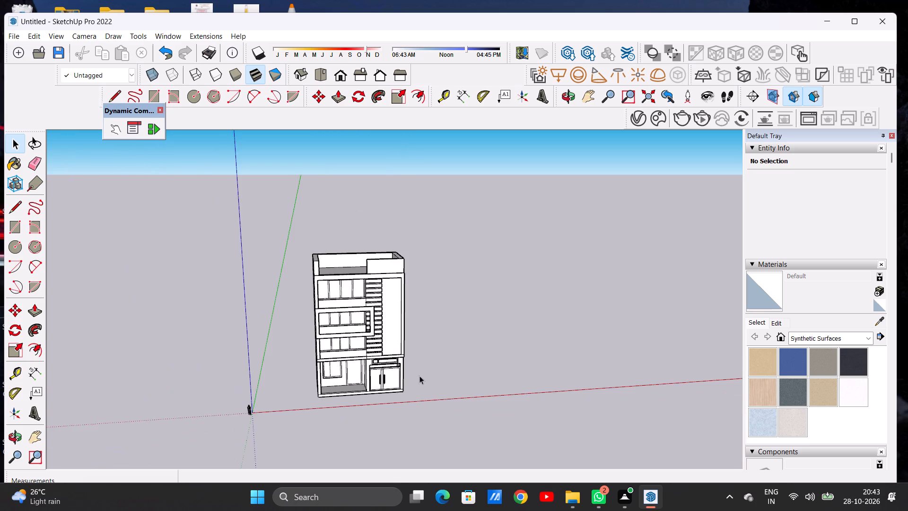
scroll(411, 382, "up", 7)
middle_click_drag(400, 376, 375, 372)
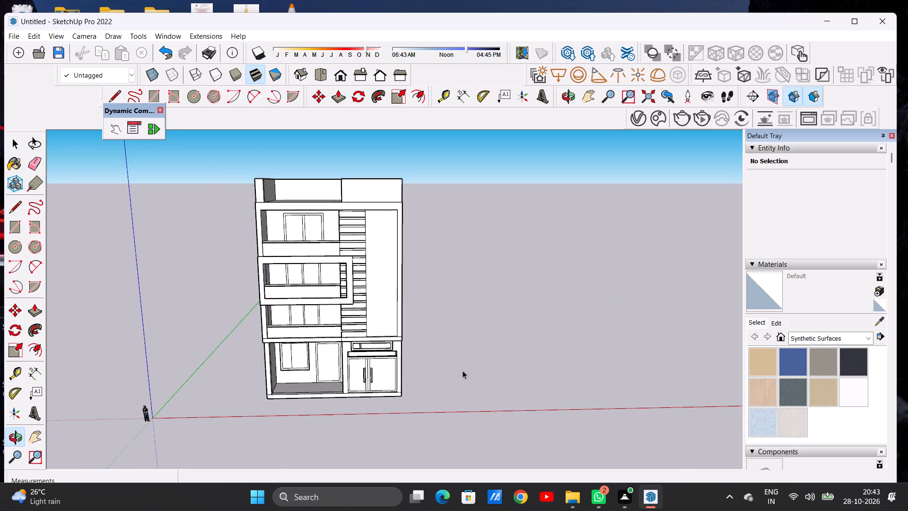
Push/Pull the low strip along the roof's front edge upward to form a front parapet slightly lower than the adjoining wall.
scroll(484, 362, "down", 6)
scroll(366, 258, "up", 13)
middle_click_drag(396, 244, 396, 268)
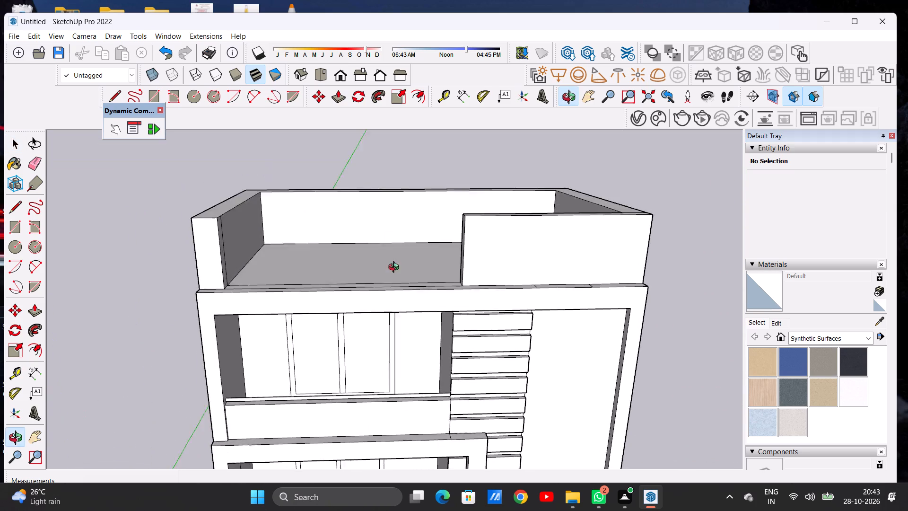
middle_click_drag(396, 268, 383, 360)
scroll(445, 311, "up", 4)
key("p")
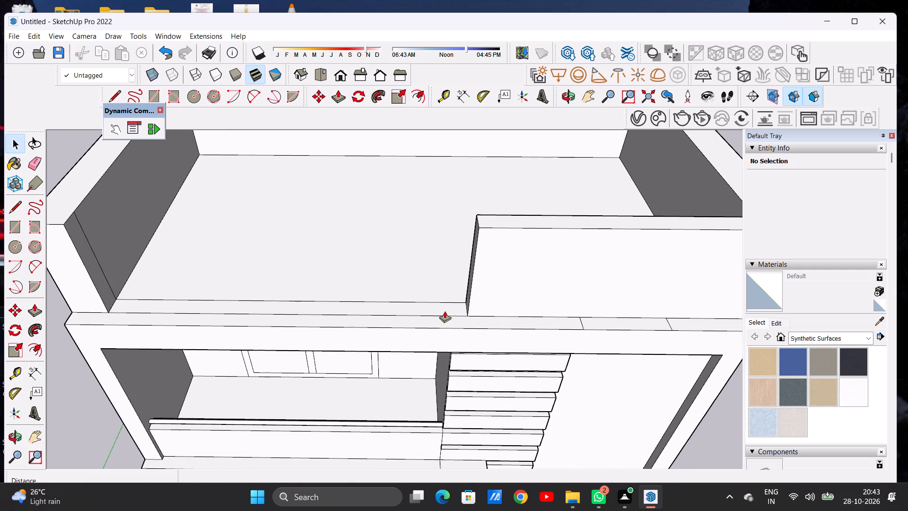
scroll(456, 304, "up", 3)
scroll(457, 304, "down", 1)
left_click(457, 304)
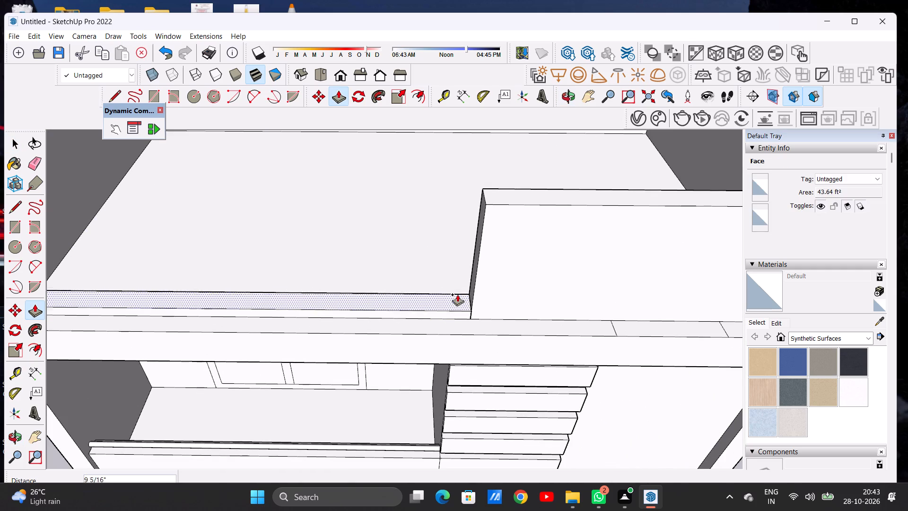
left_click(476, 217)
key("space")
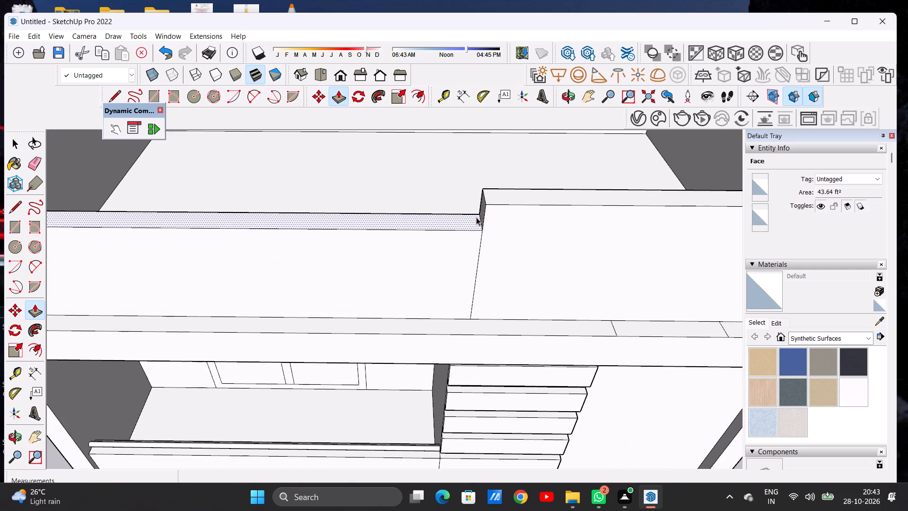
Draw a circle of about 2 7/8" radius on the left side parapet's inner face, in the gap above the lower front parapet.
scroll(482, 290, "down", 13)
middle_click_drag(446, 274, 423, 190)
scroll(401, 199, "up", 7)
middle_click_drag(418, 218, 318, 215)
scroll(504, 237, "down", 8)
middle_click_drag(510, 209, 506, 208)
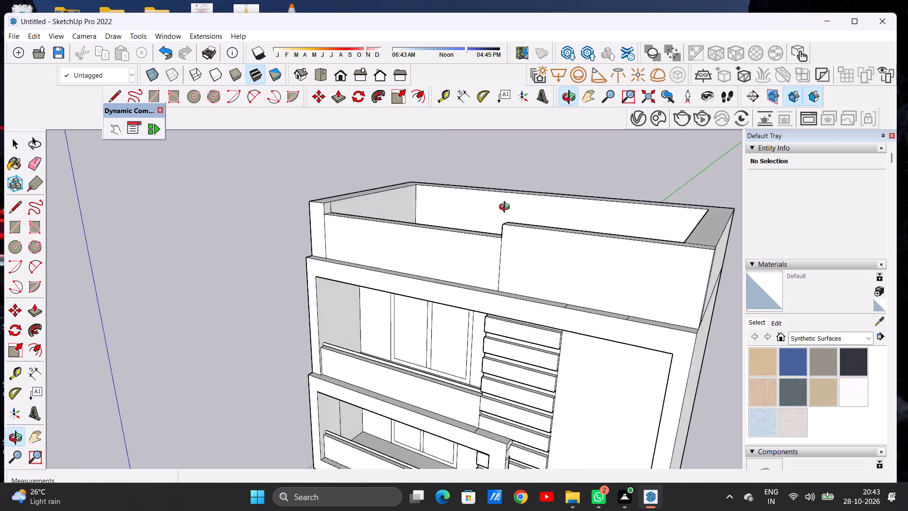
middle_click_drag(506, 208, 319, 209)
scroll(375, 188, "up", 10)
middle_click_drag(355, 215, 358, 196)
scroll(367, 202, "up", 4)
scroll(369, 208, "down", 1)
scroll(370, 210, "up", 3)
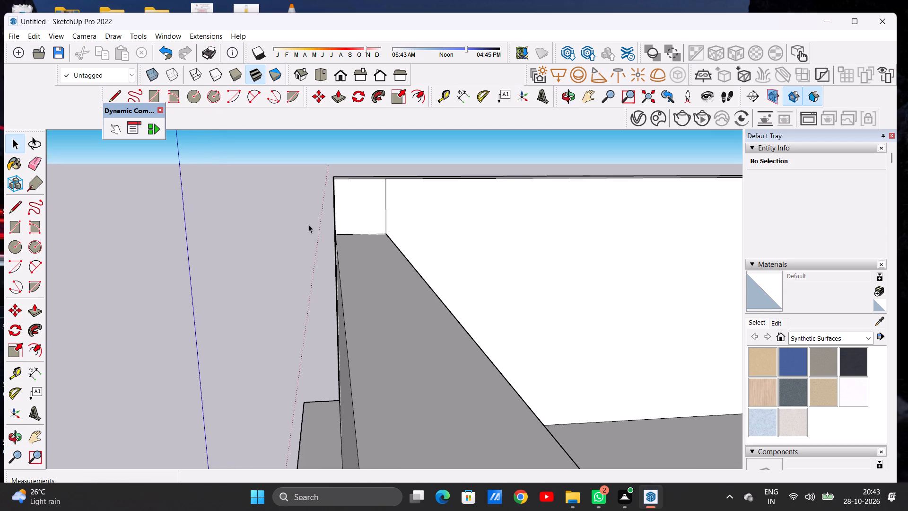
key("c")
scroll(376, 217, "up", 5)
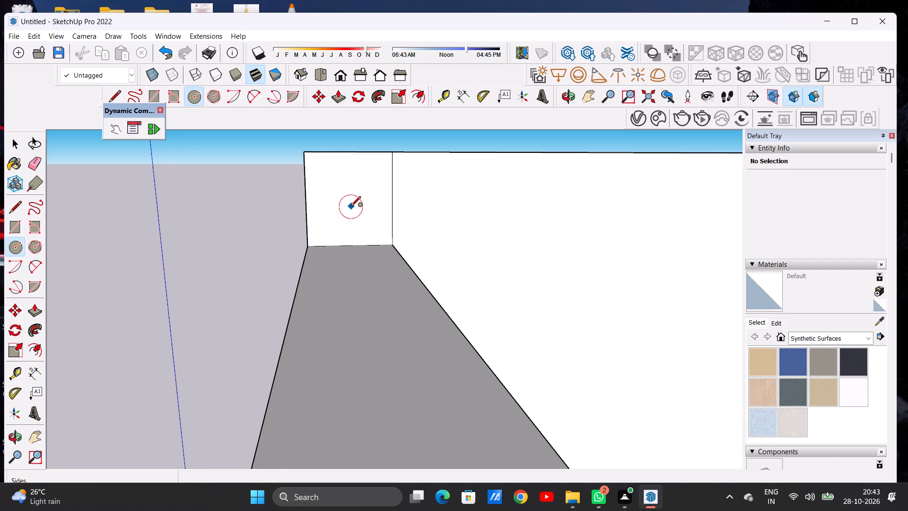
left_click(347, 200)
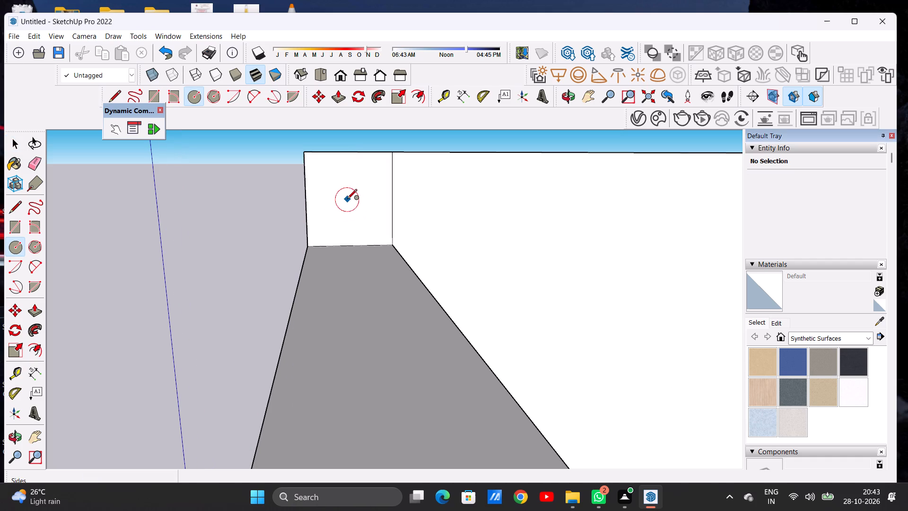
left_click(346, 186)
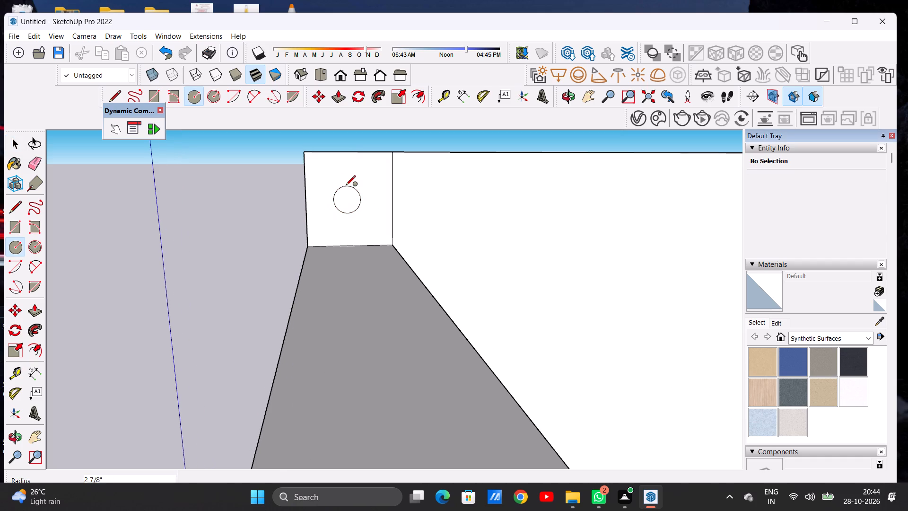
key("space")
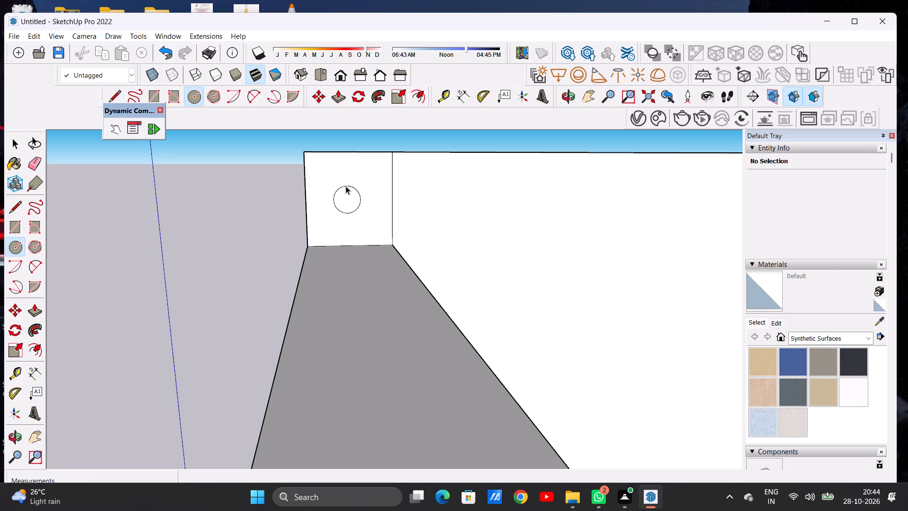
Push/Pull the circle about 28' 4 1/8" across to the taller front wall's side face, forming a round rail above the lower parapet.
scroll(338, 192, "down", 10)
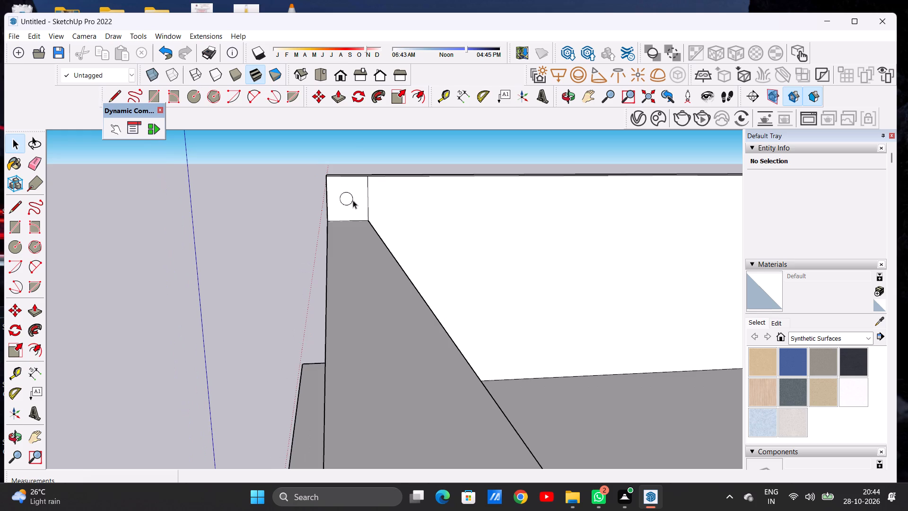
middle_click_drag(329, 217, 430, 211)
key("p")
scroll(363, 201, "up", 6)
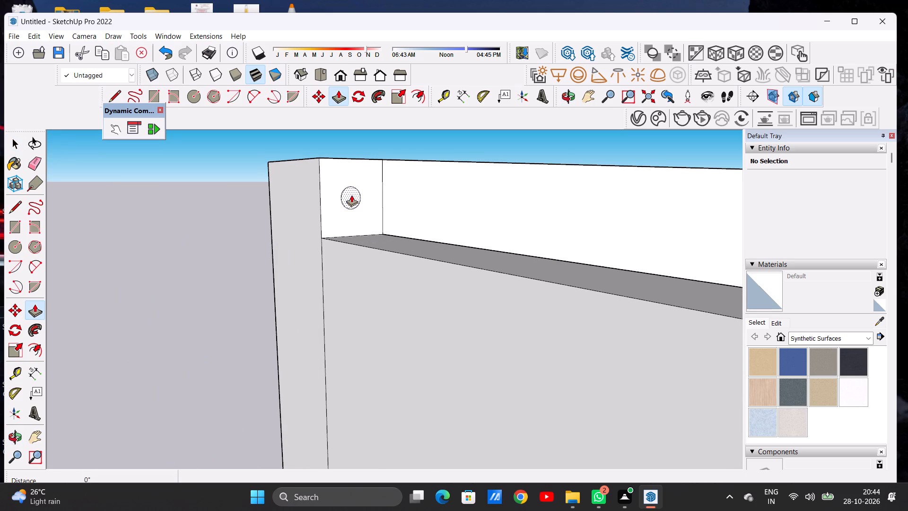
left_click(351, 195)
scroll(388, 211, "down", 9)
scroll(388, 211, "up", 1)
scroll(388, 211, "down", 18)
middle_click_drag(469, 211, 567, 212)
scroll(509, 207, "up", 5)
middle_click_drag(479, 214, 626, 214)
scroll(592, 214, "up", 13)
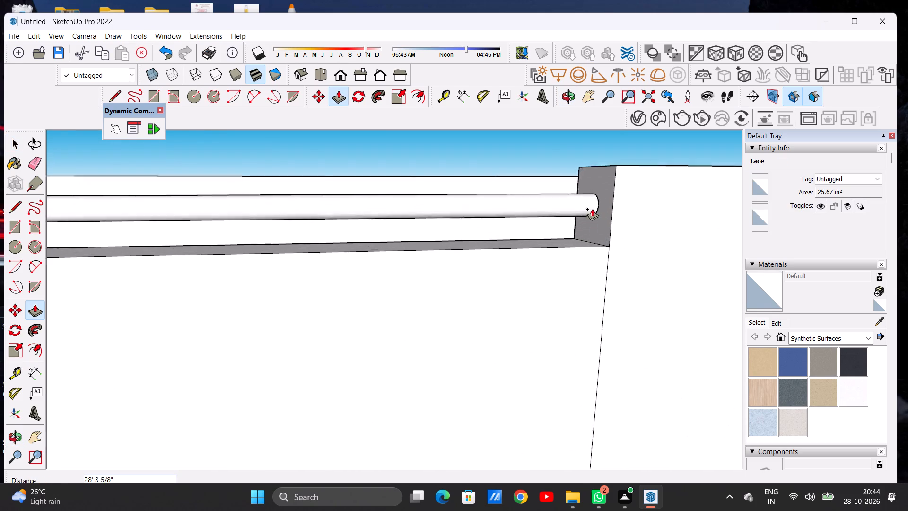
scroll(592, 209, "up", 6)
left_click(602, 159)
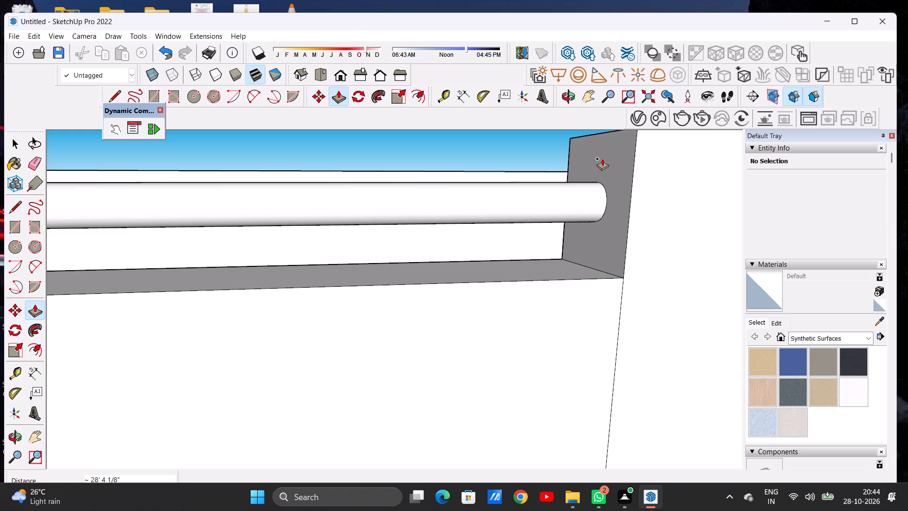
scroll(510, 172, "down", 15)
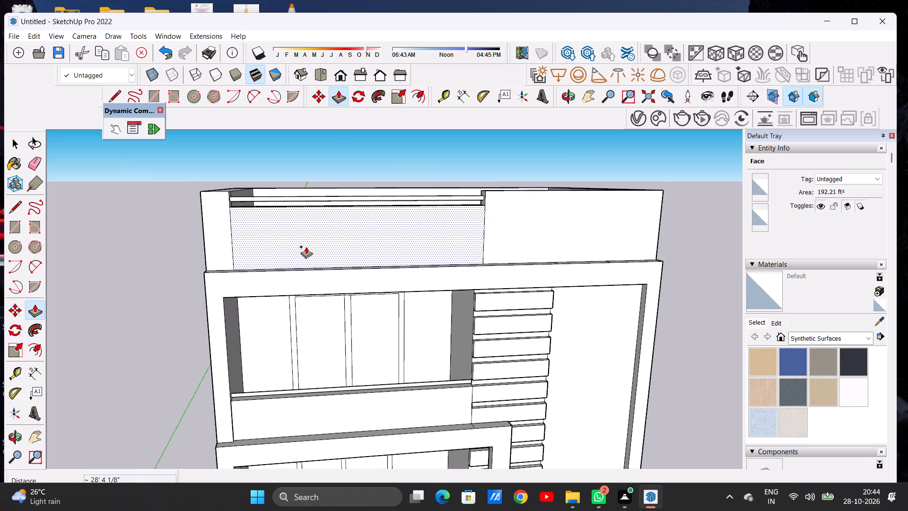
key("space")
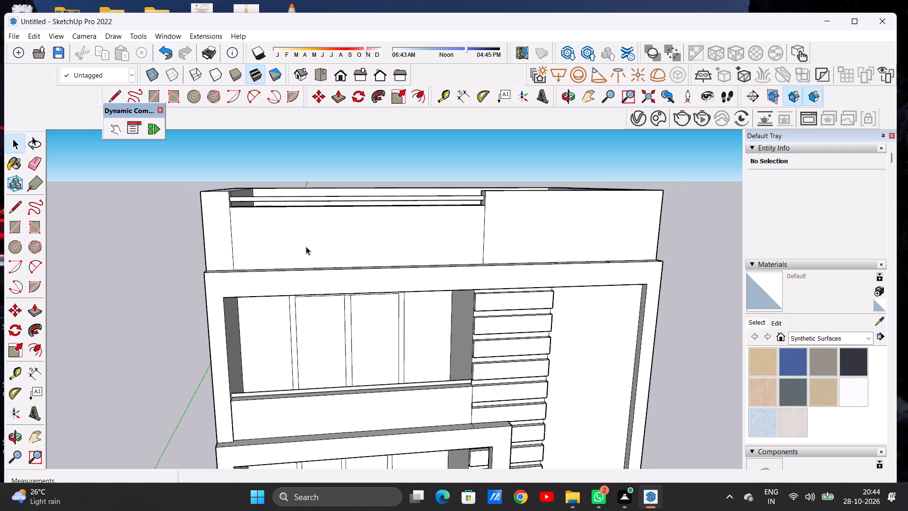
Examine the new round rail and the front parapet from the front and slightly above.
scroll(221, 311, "down", 6)
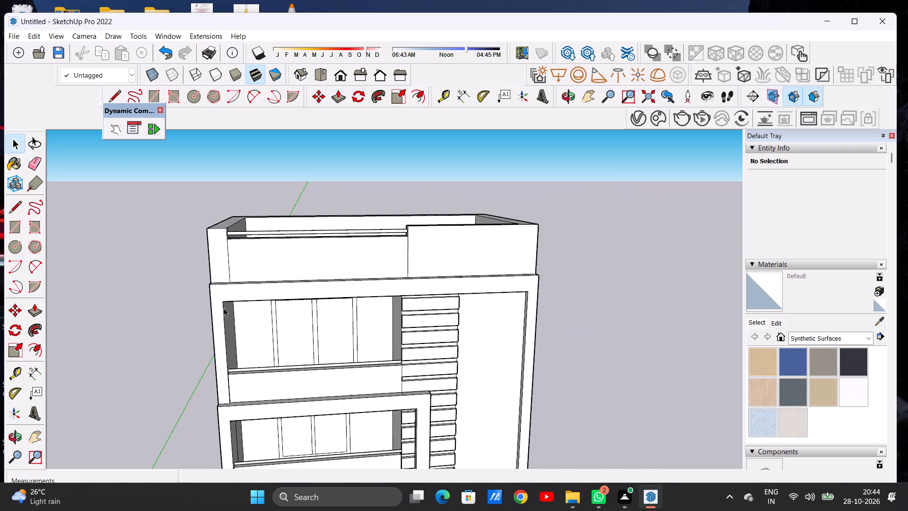
scroll(248, 288, "down", 4)
middle_click_drag(310, 276, 264, 254)
scroll(249, 248, "up", 7)
scroll(253, 251, "down", 1)
scroll(253, 251, "up", 7)
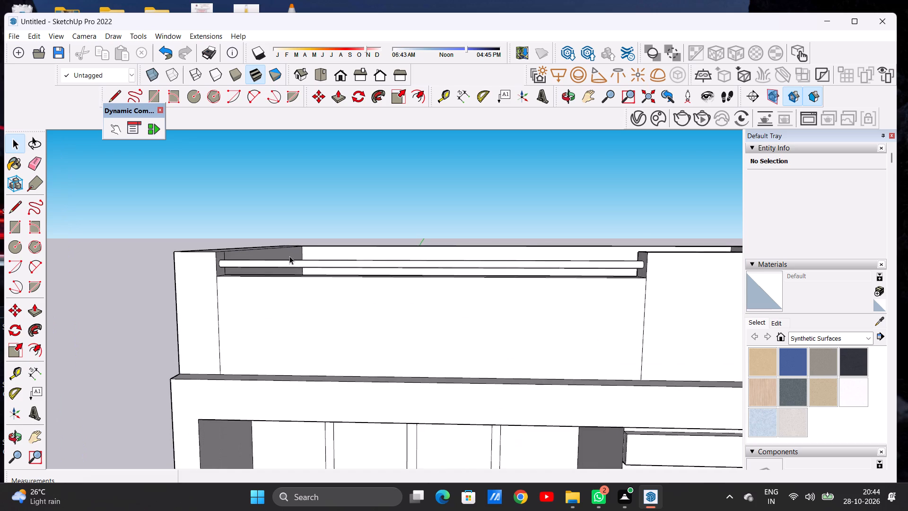
middle_click_drag(281, 256, 285, 264)
scroll(257, 269, "down", 8)
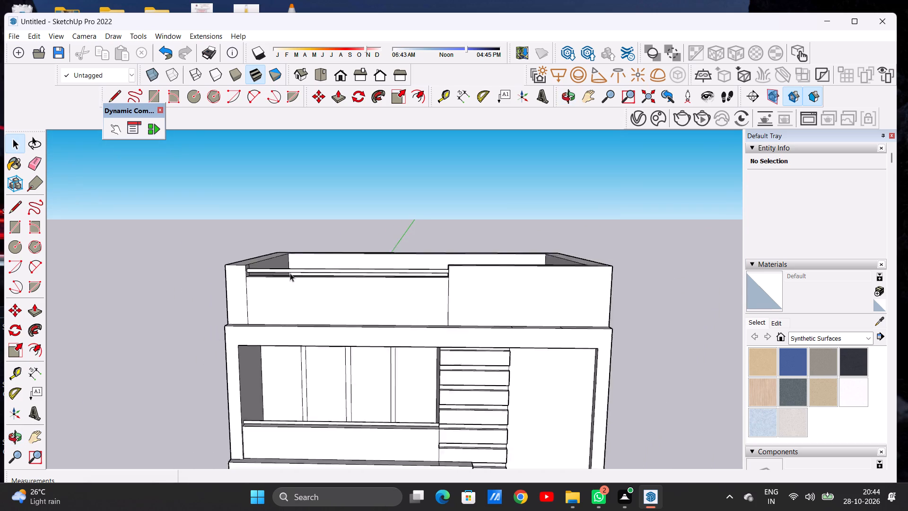
scroll(290, 273, "down", 10)
scroll(337, 258, "up", 1)
scroll(337, 257, "down", 8)
scroll(334, 359, "down", 1)
Examine the ground-floor recess and entrance doors, along with the complete front facade up to the roof rail.
scroll(335, 361, "up", 6)
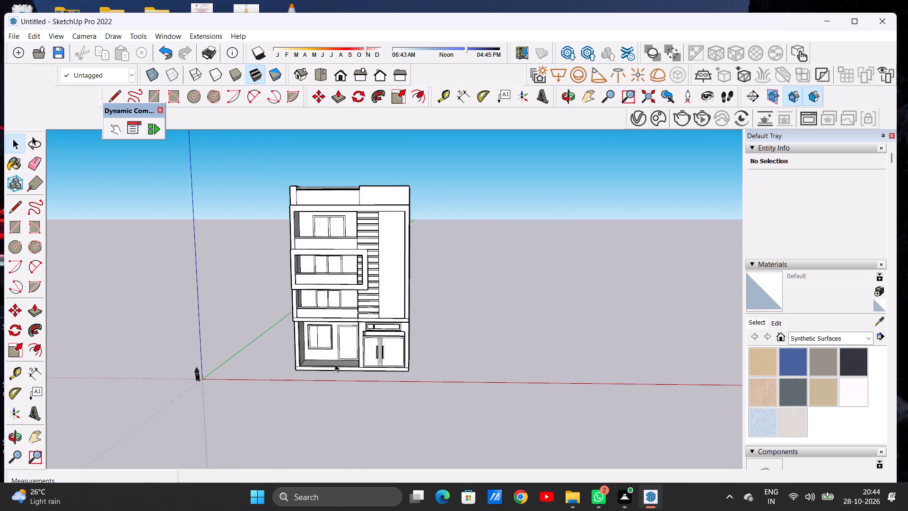
scroll(335, 364, "up", 13)
scroll(318, 365, "down", 1)
scroll(318, 365, "up", 3)
middle_click_drag(324, 349, 336, 425)
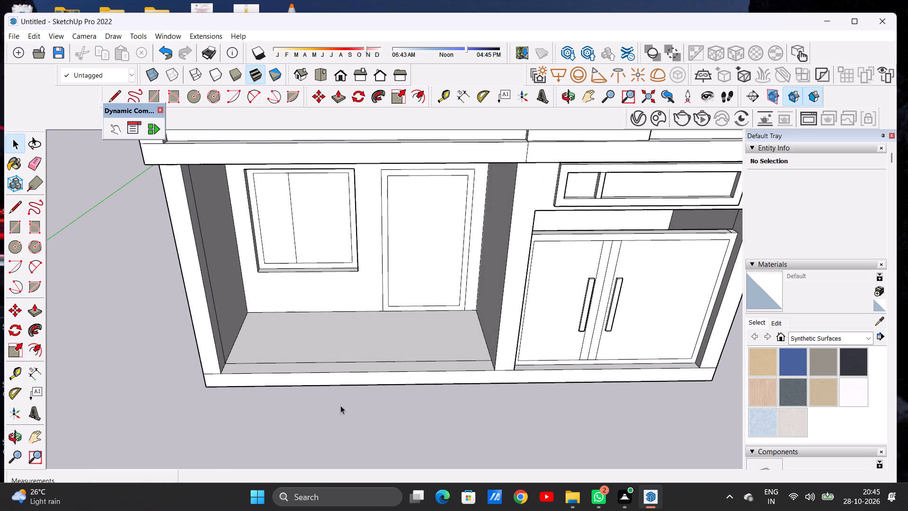
scroll(375, 391, "down", 13)
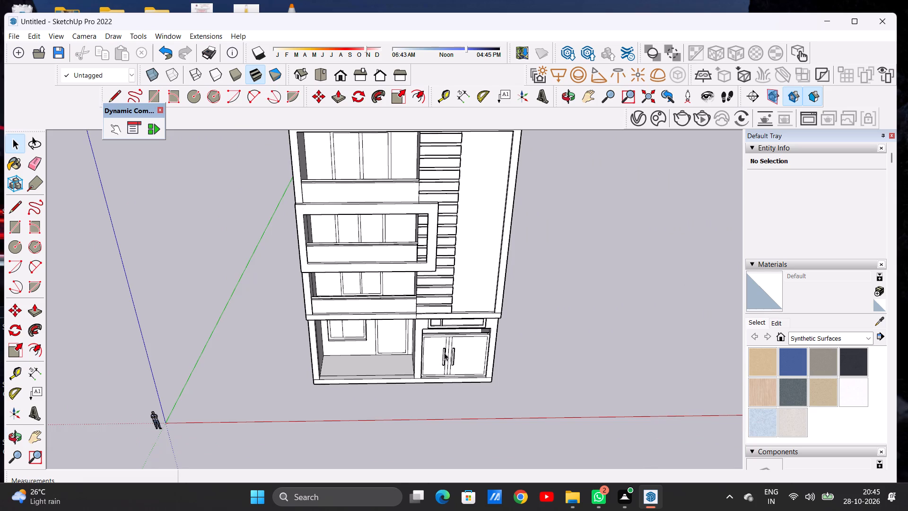
middle_click_drag(444, 352, 410, 239)
scroll(412, 343, "down", 7)
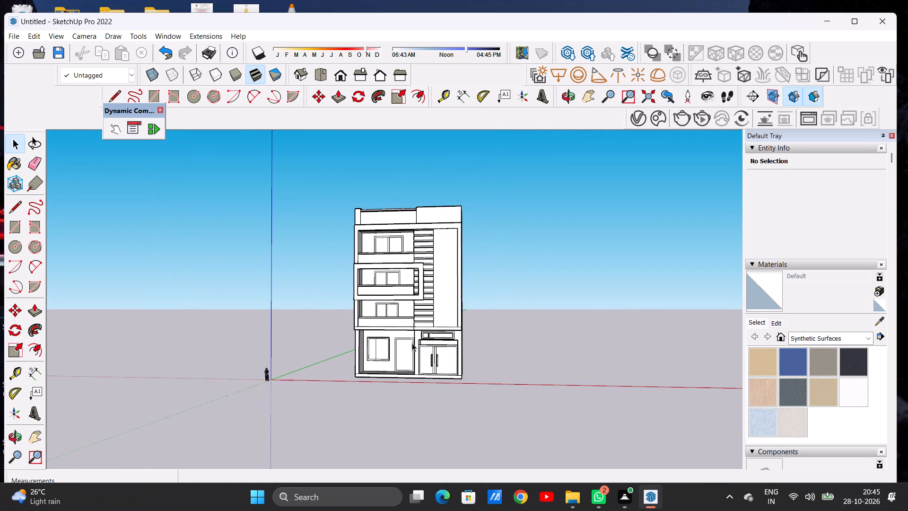
middle_click_drag(384, 343, 402, 363)
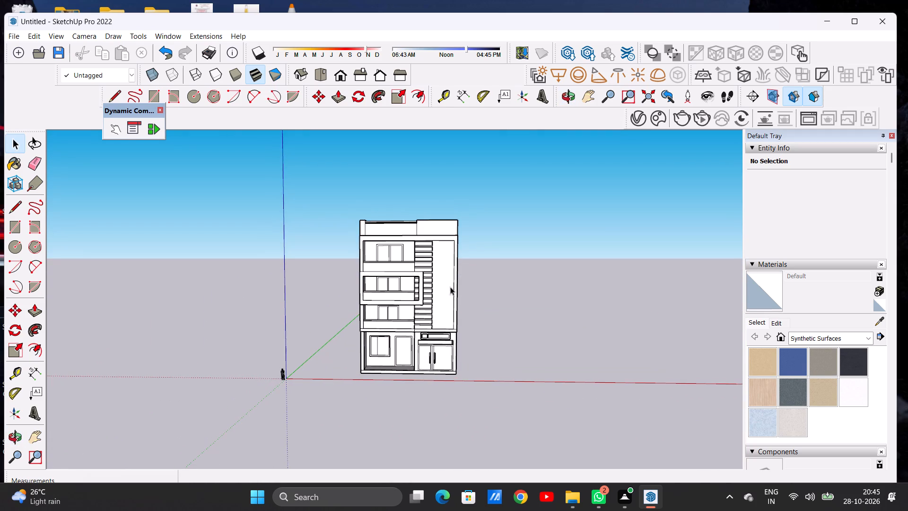
scroll(447, 268, "up", 15)
scroll(439, 290, "down", 8)
middle_click_drag(438, 297, 428, 297)
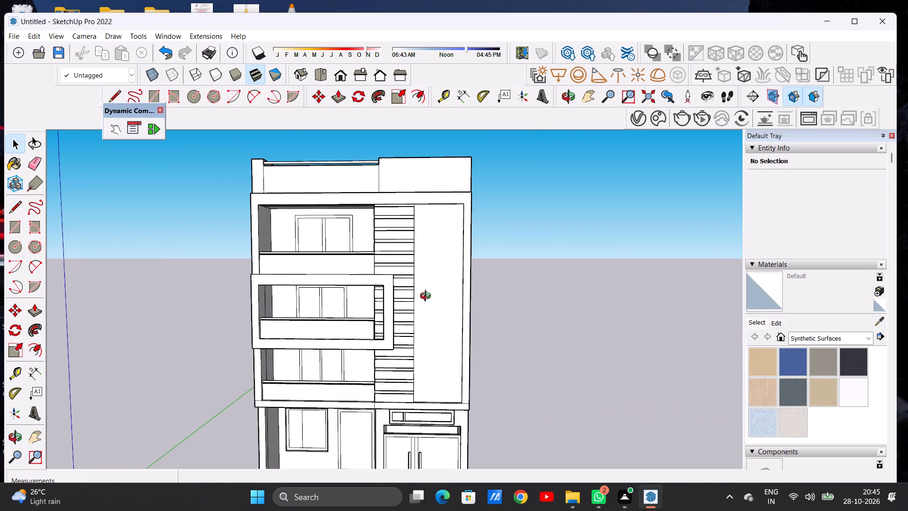
middle_click_drag(428, 297, 419, 285)
Switch to the standard Front view and examine the upper floors, slat column and roof rail.
left_click(339, 71)
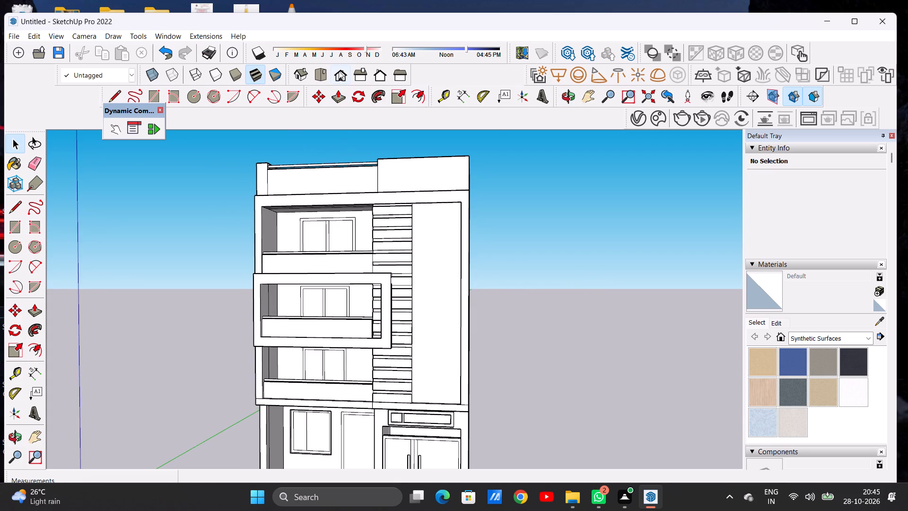
scroll(385, 237, "down", 10)
scroll(412, 224, "up", 7)
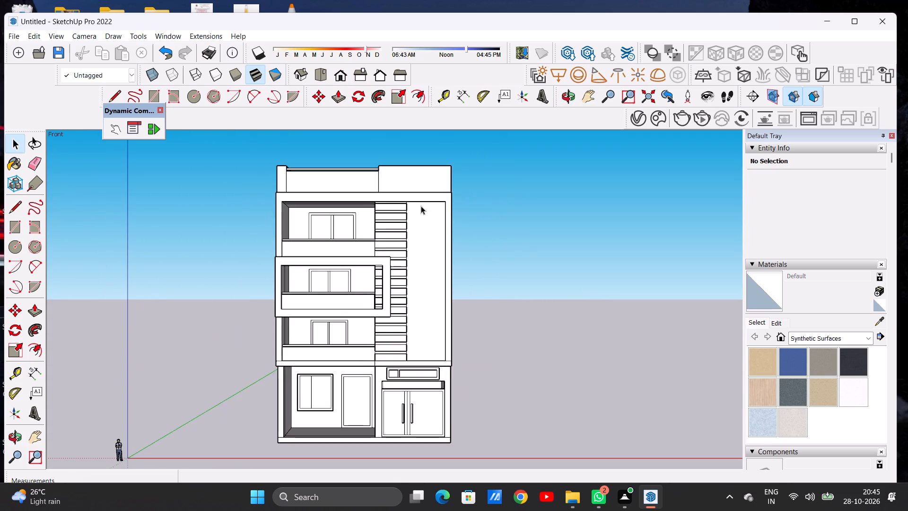
scroll(420, 200, "up", 5)
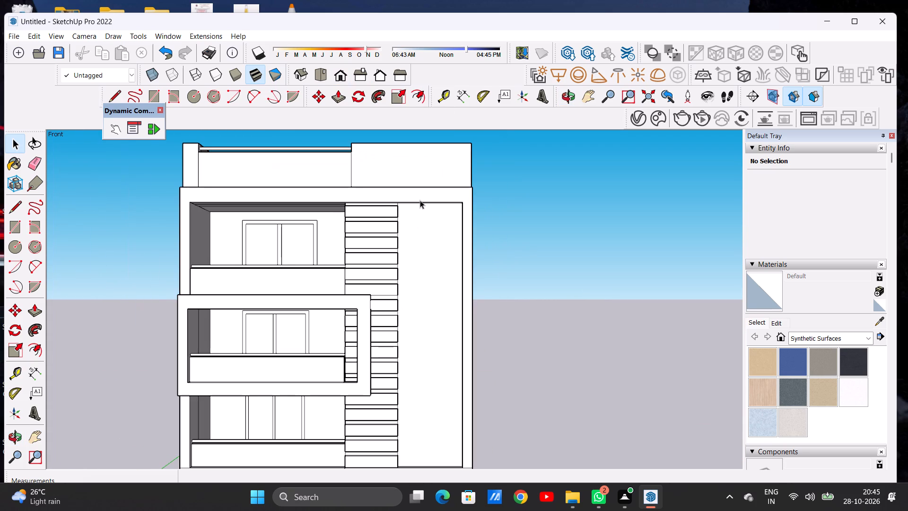
scroll(394, 217, "down", 2)
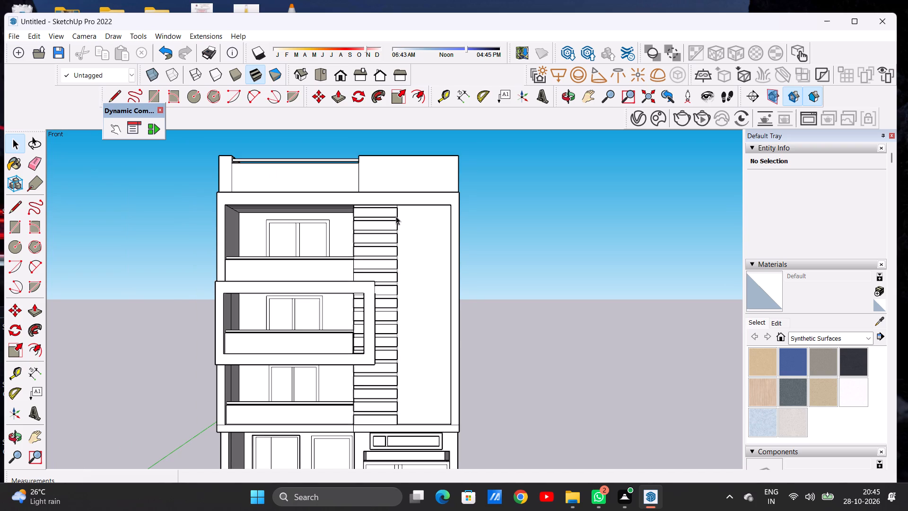
Draw a tall rectangle about 44' 9" by 9' 4" on the blank wall beside the slat column, inset from its edges.
key("r")
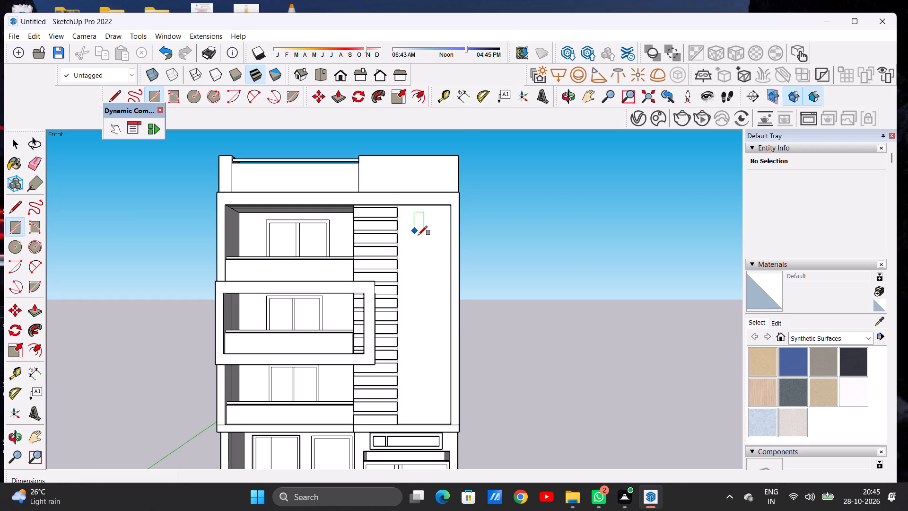
scroll(420, 237, "up", 3)
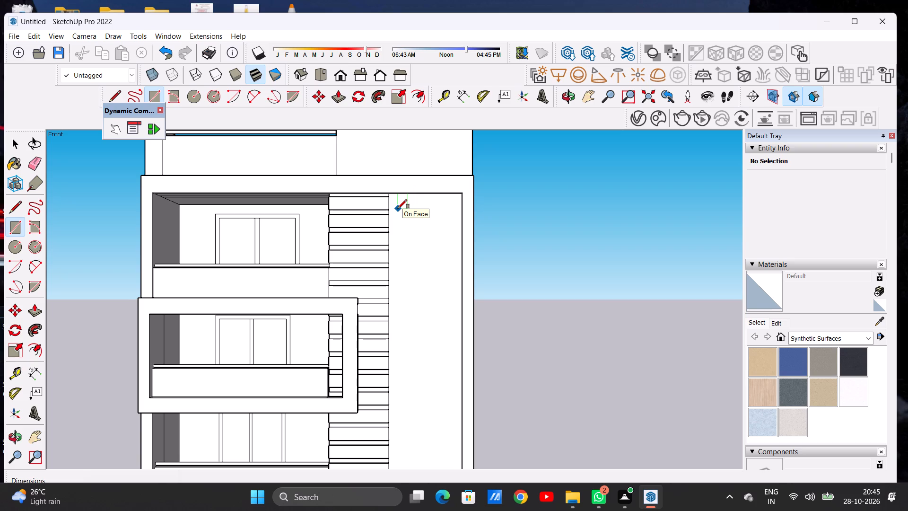
left_click(398, 209)
scroll(441, 210, "down", 4)
scroll(441, 209, "up", 1)
scroll(441, 208, "down", 5)
scroll(441, 204, "up", 1)
scroll(441, 204, "down", 8)
scroll(441, 279, "down", 1)
scroll(441, 279, "up", 7)
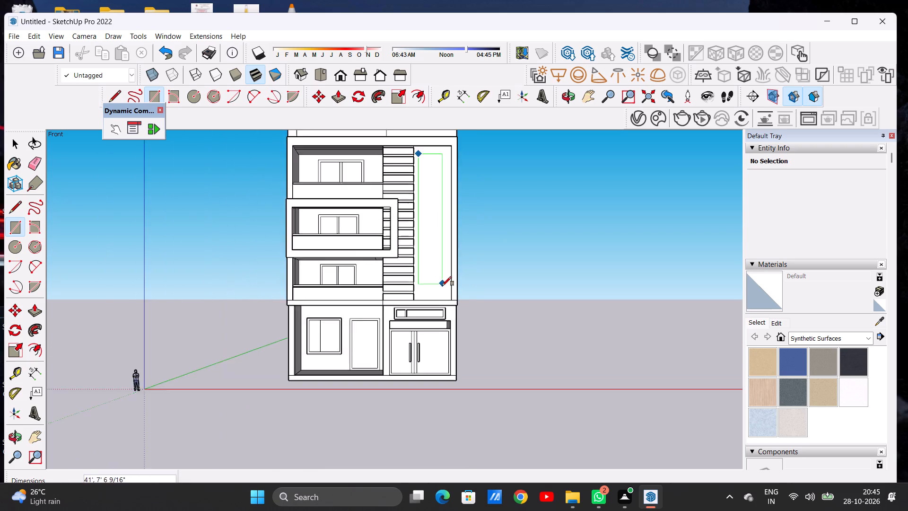
scroll(442, 286, "up", 5)
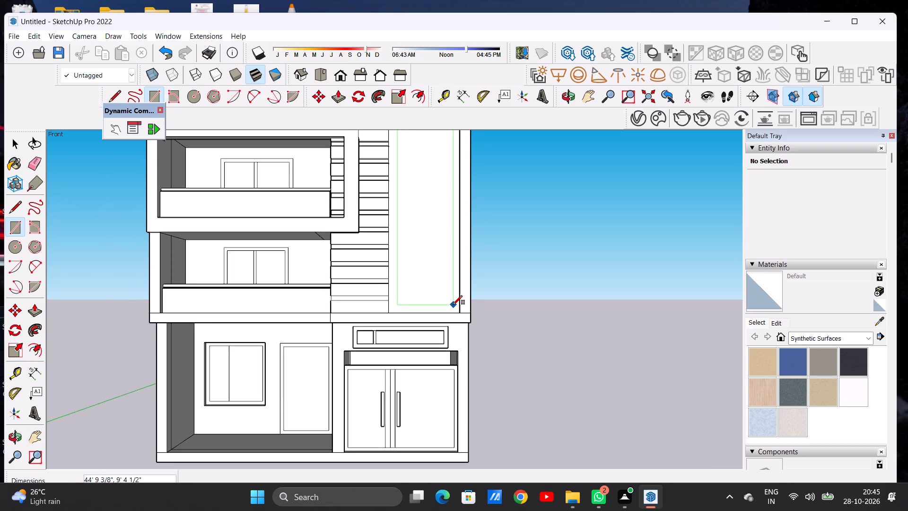
left_click(453, 305)
key("space")
Examine the new tall rectangle against the slat column, balconies and full front facade, from the front and slightly above.
scroll(393, 304, "down", 12)
scroll(412, 217, "down", 1)
scroll(412, 217, "up", 2)
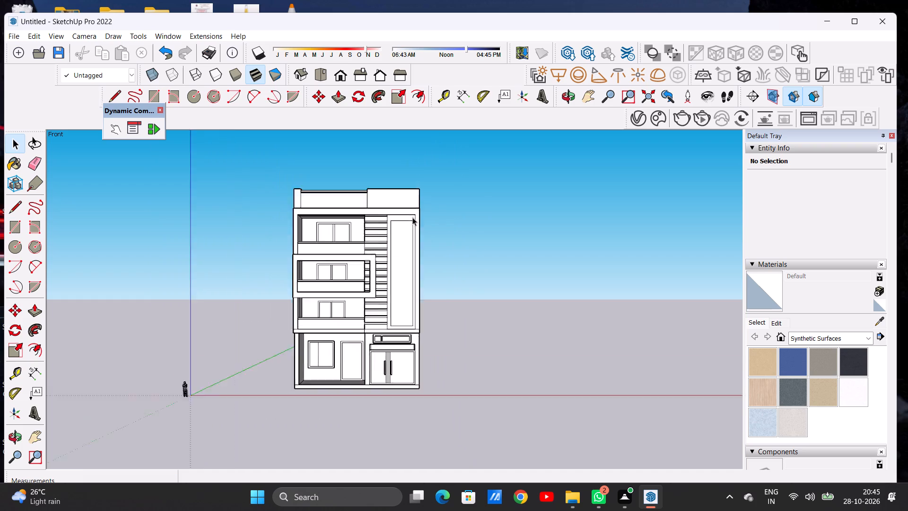
scroll(412, 217, "up", 9)
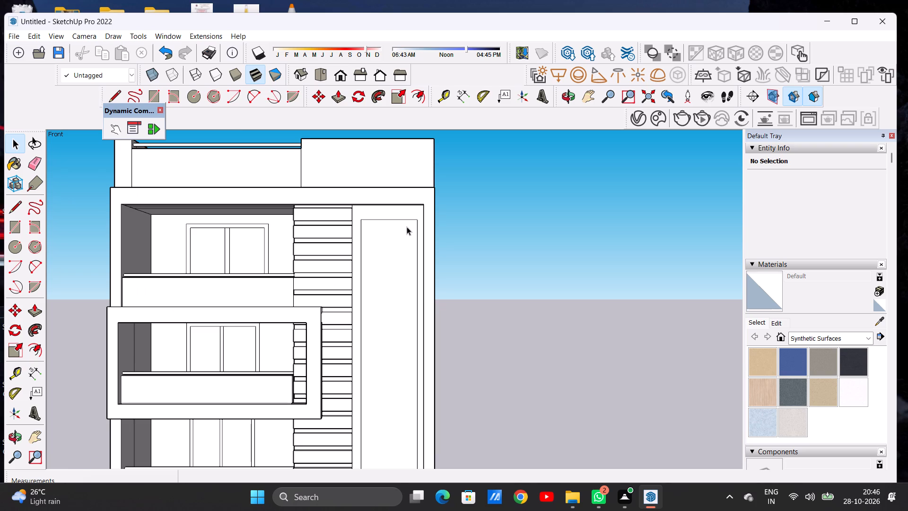
scroll(355, 258, "down", 2)
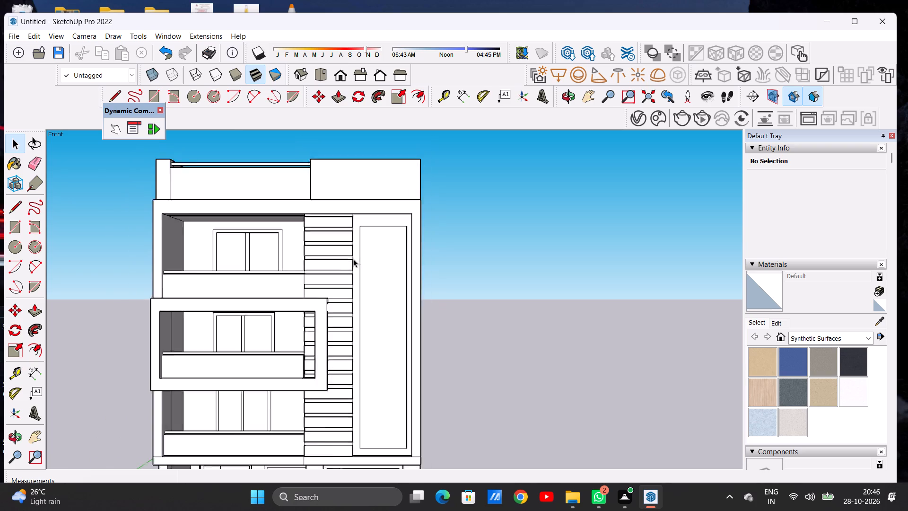
scroll(353, 259, "down", 11)
scroll(361, 260, "up", 6)
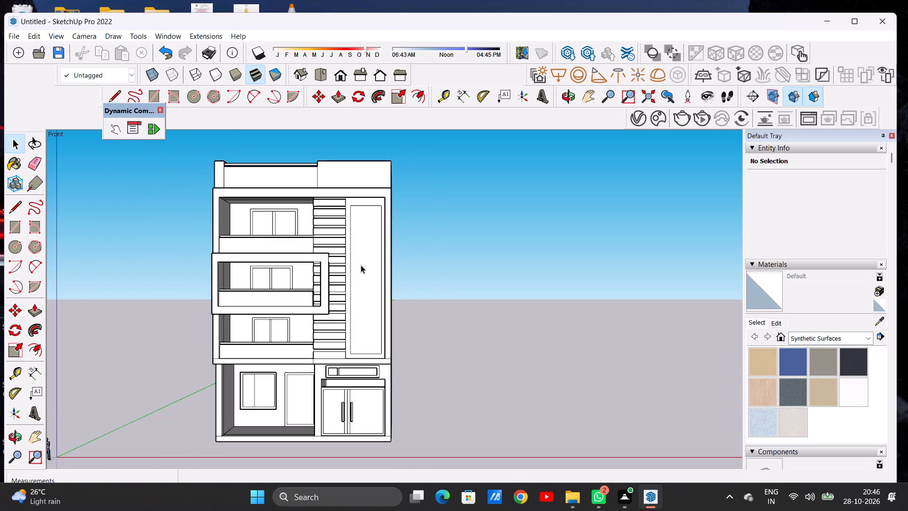
scroll(336, 265, "down", 8)
scroll(355, 257, "up", 11)
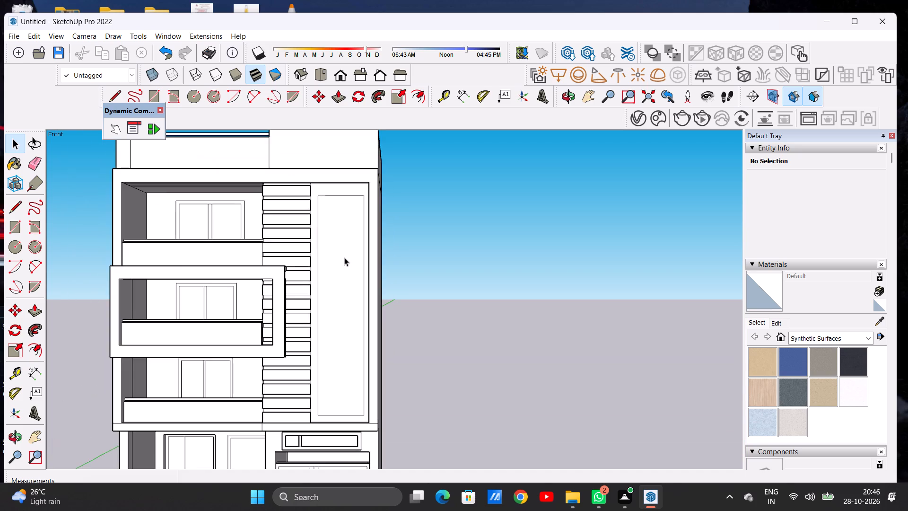
middle_click_drag(339, 260, 334, 271)
scroll(335, 271, "down", 4)
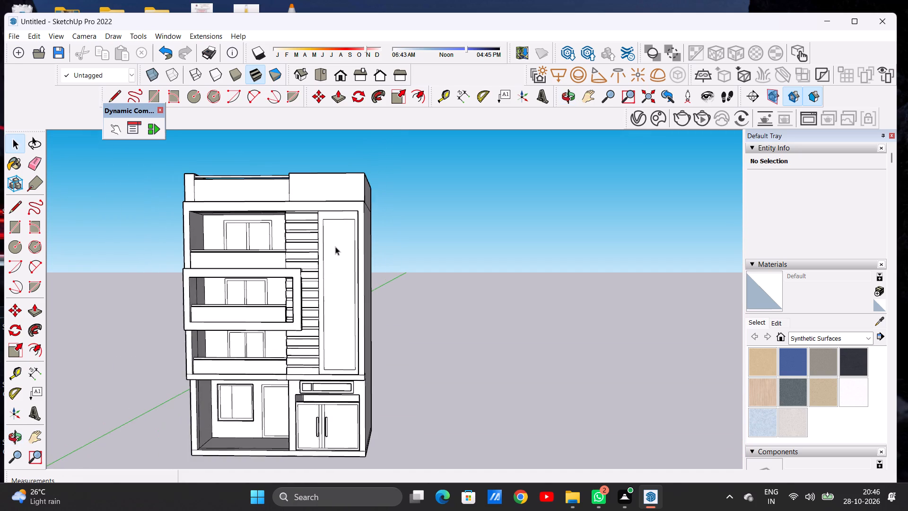
scroll(335, 247, "up", 2)
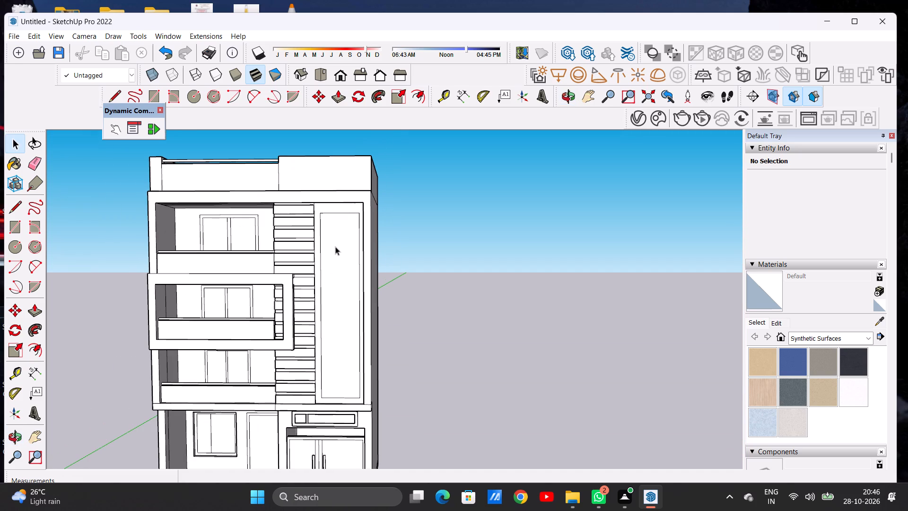
scroll(349, 236, "down", 7)
middle_click_drag(329, 247, 325, 290)
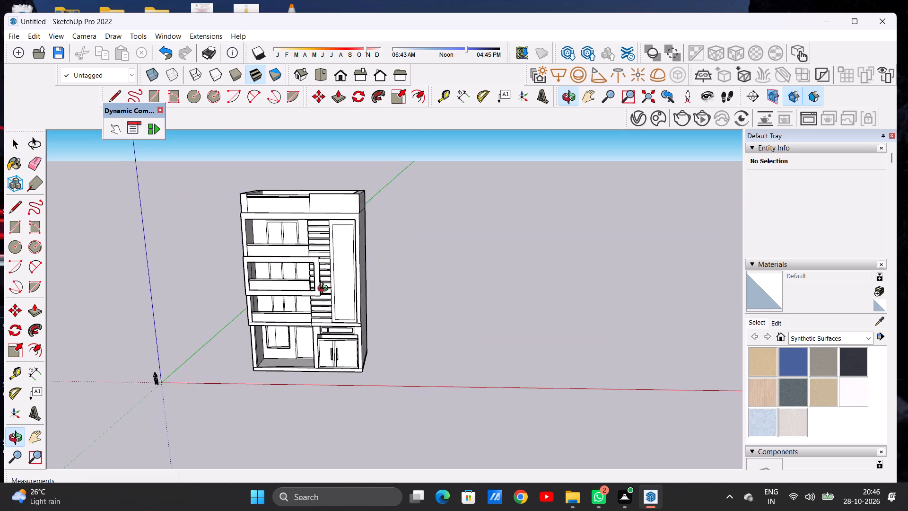
middle_click_drag(325, 290, 352, 269)
scroll(340, 264, "up", 8)
scroll(453, 280, "down", 14)
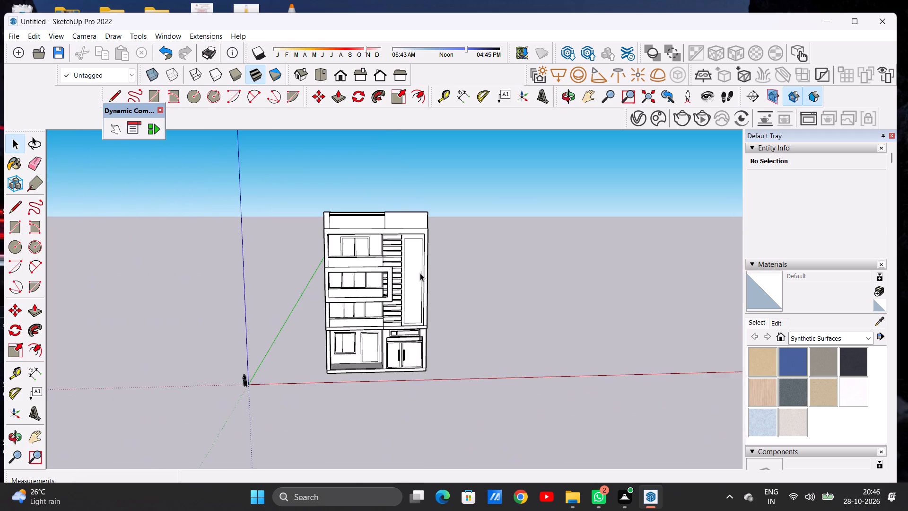
scroll(420, 273, "up", 7)
middle_click_drag(411, 300, 387, 305)
scroll(386, 273, "down", 3)
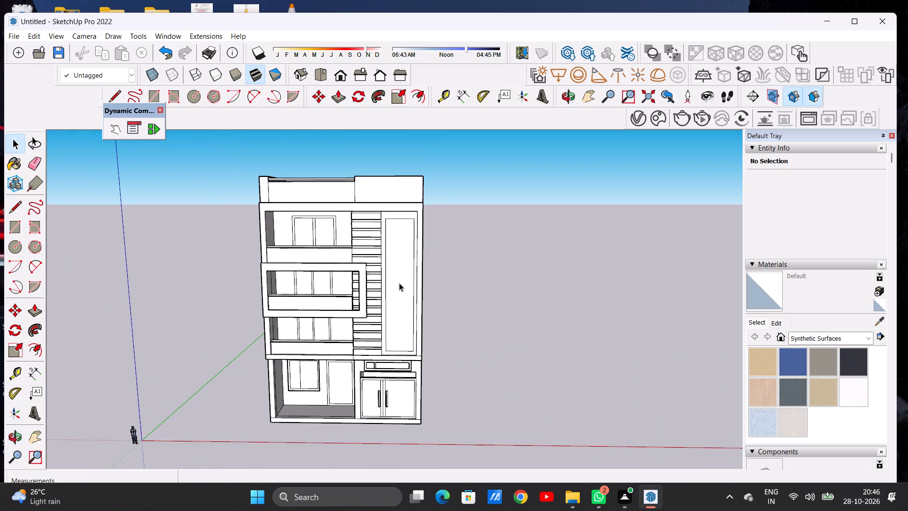
scroll(399, 283, "up", 5)
scroll(419, 228, "up", 2)
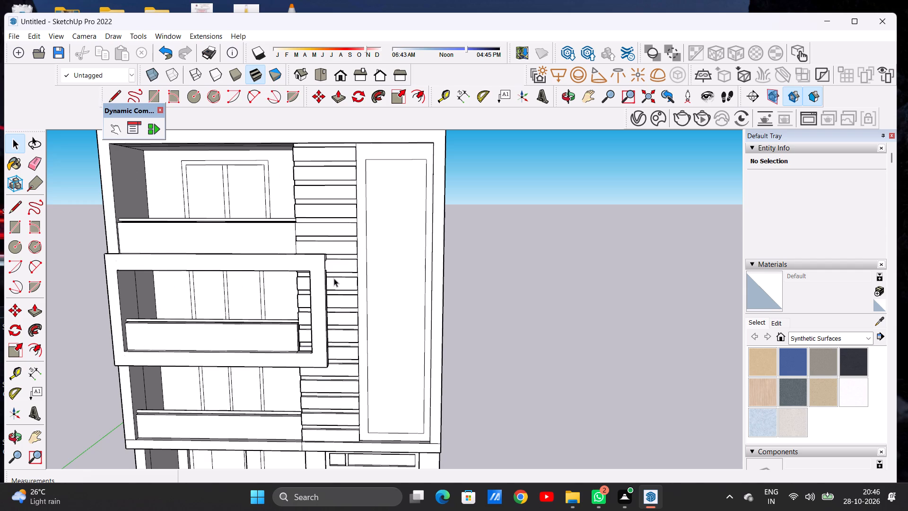
scroll(334, 278, "down", 3)
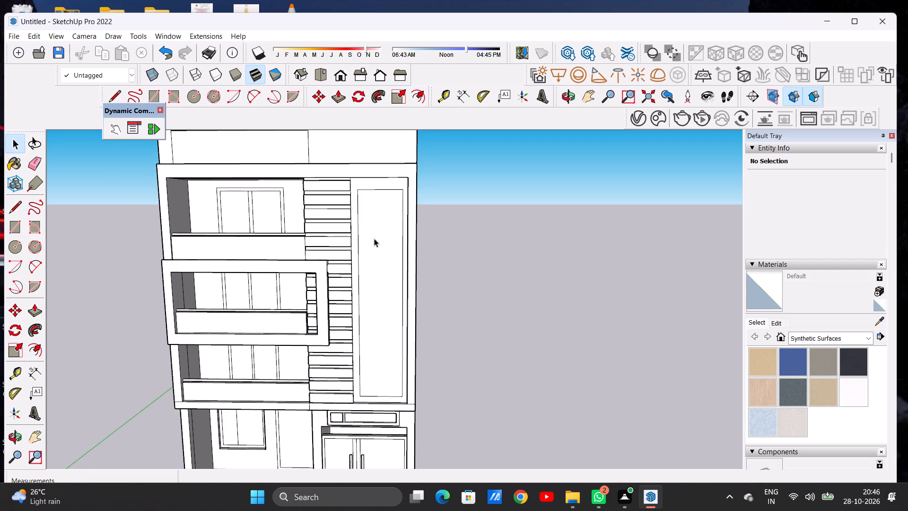
scroll(377, 187, "up", 1)
scroll(377, 187, "down", 1)
scroll(377, 187, "up", 3)
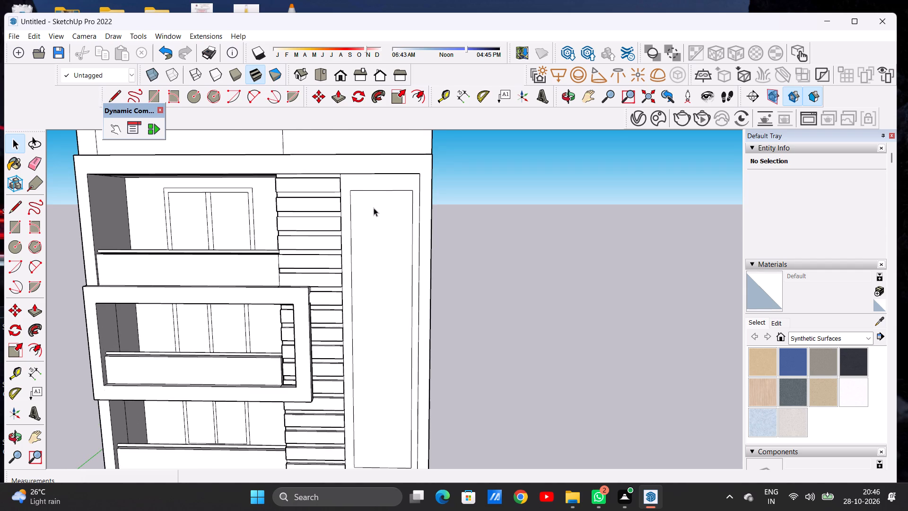
Push/Pull the tall rectangle about 2' 10" into the wall beside the slat column to form a recess.
key("p")
scroll(368, 206, "down", 1)
middle_click_drag(368, 206, 367, 216)
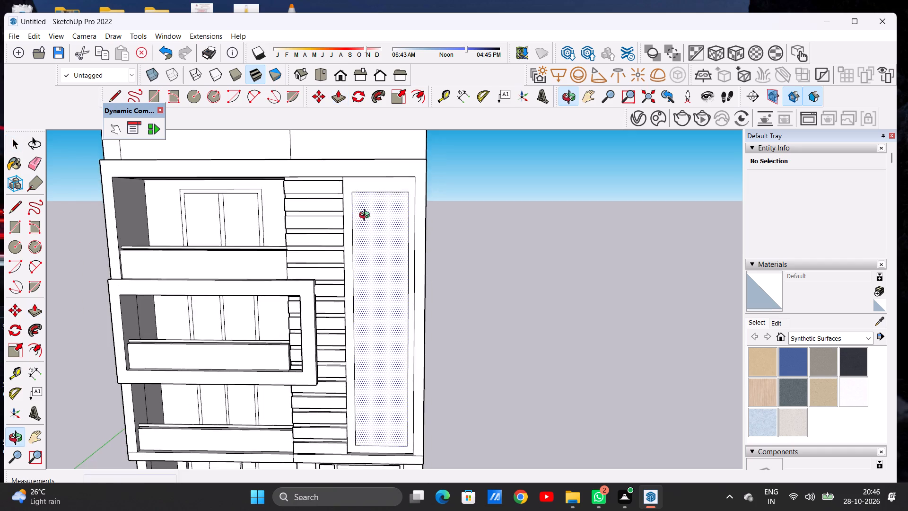
middle_click_drag(367, 216, 362, 246)
scroll(362, 246, "up", 6)
left_click(374, 248)
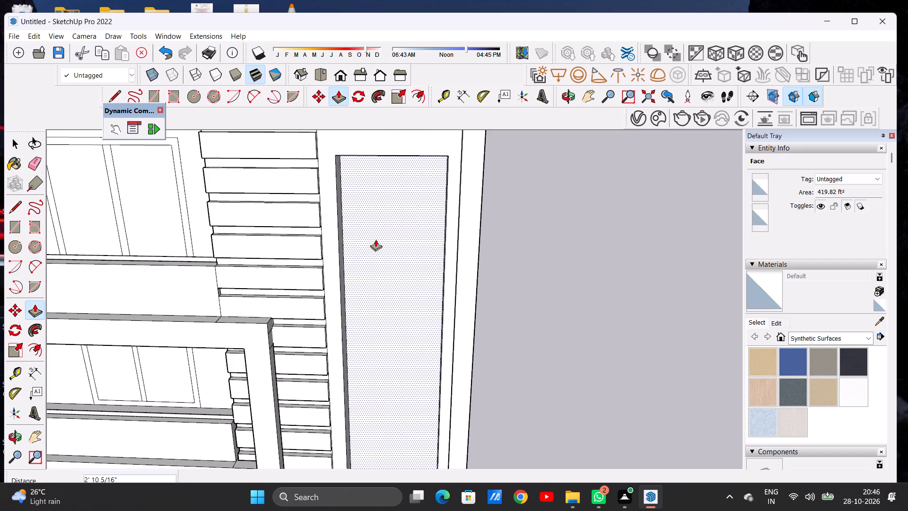
left_click(375, 239)
key("space")
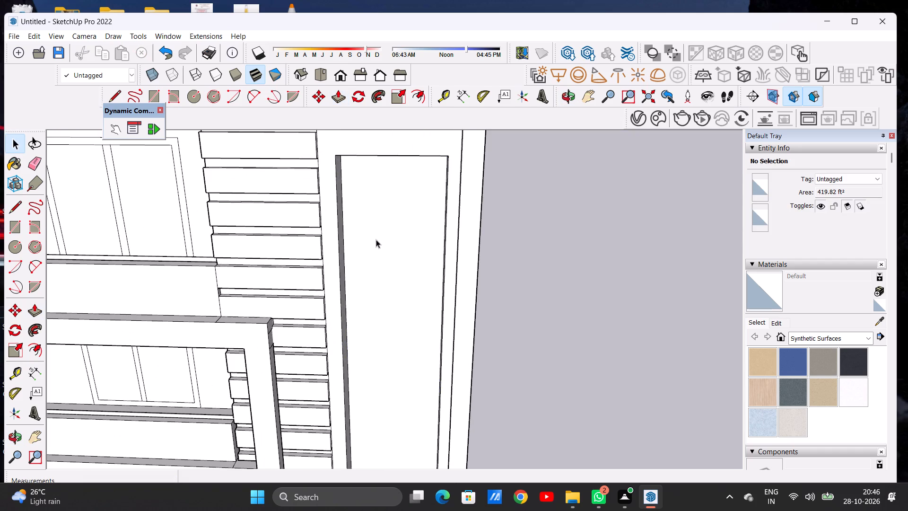
Offset the recess's back face outline inward by about 11 3/4" to form an inner panel with a border.
scroll(415, 218, "down", 13)
middle_click_drag(411, 285, 410, 246)
scroll(425, 251, "up", 1)
scroll(425, 246, "down", 2)
middle_click_drag(419, 284, 424, 264)
scroll(434, 245, "up", 6)
type("OF")
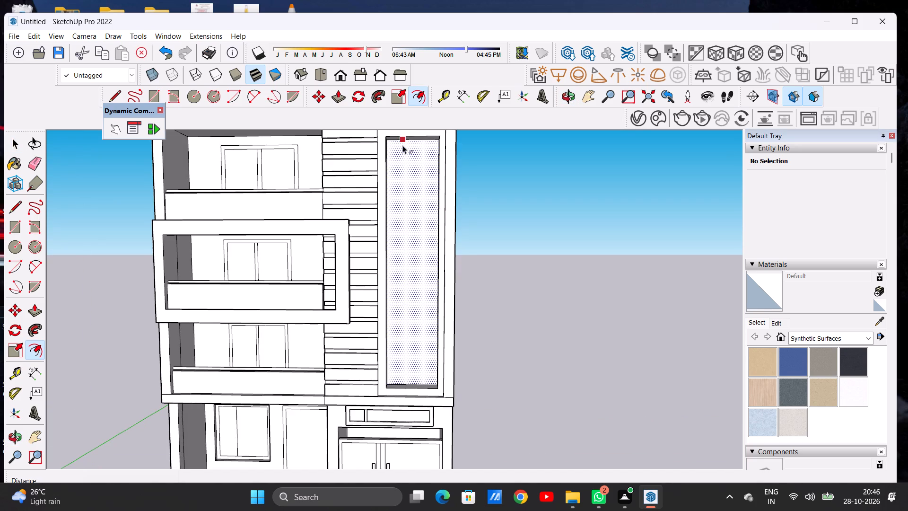
left_click(402, 145)
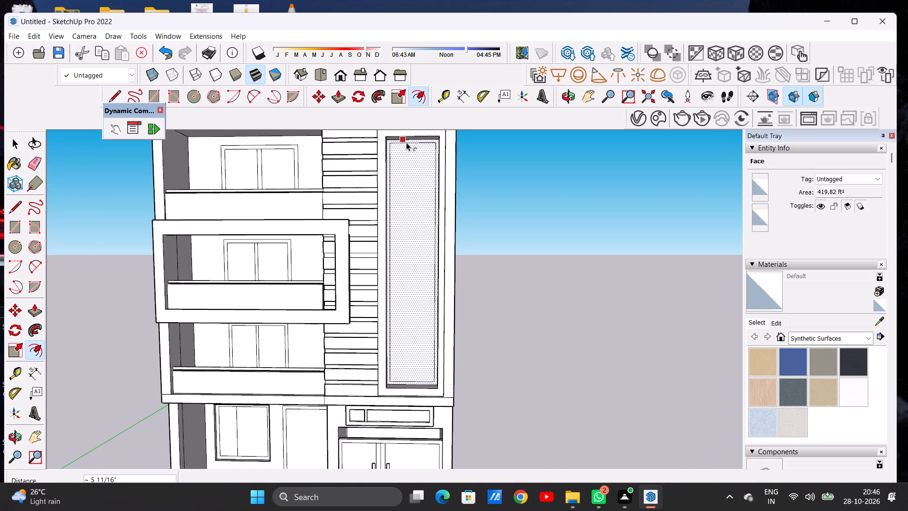
left_click(407, 145)
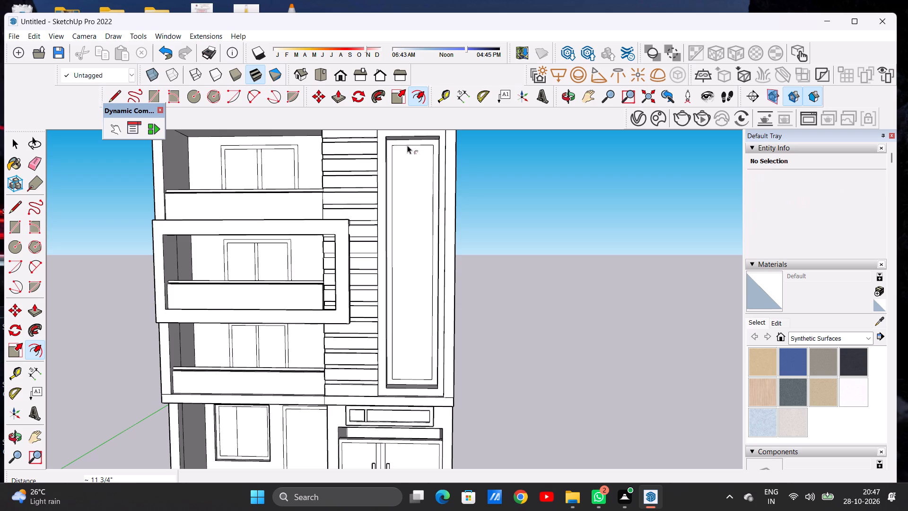
scroll(384, 220, "down", 7)
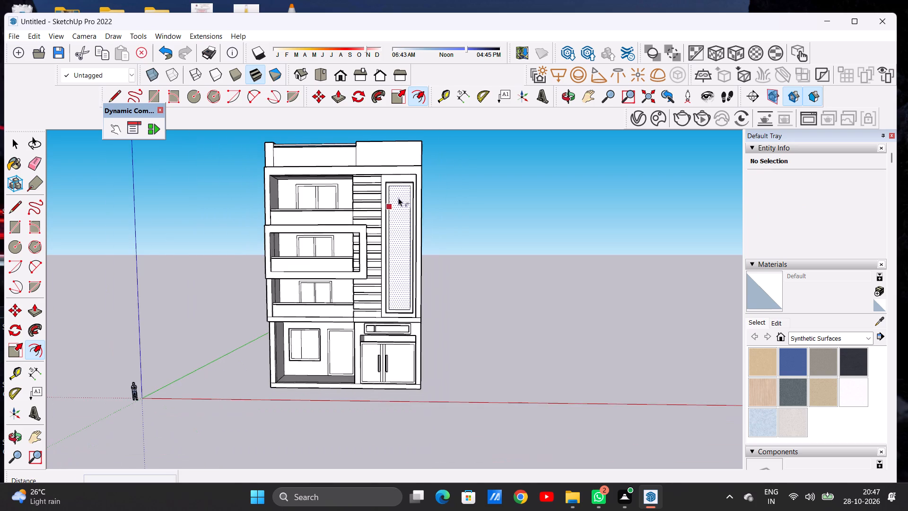
scroll(402, 190, "up", 8)
key("space")
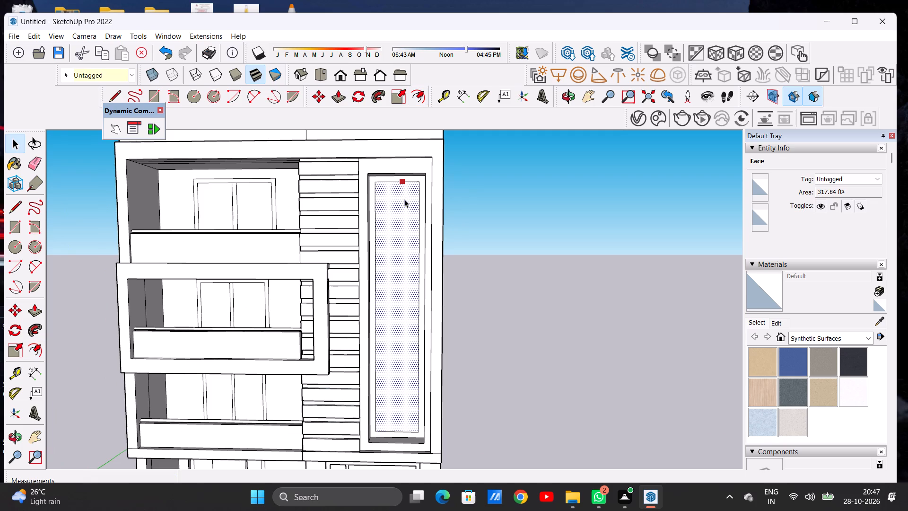
left_click(474, 201)
Draw a horizontal line about 7' 5" long across the recess's inner panel, roughly a quarter of the way down.
key("l")
scroll(458, 182, "down", 10)
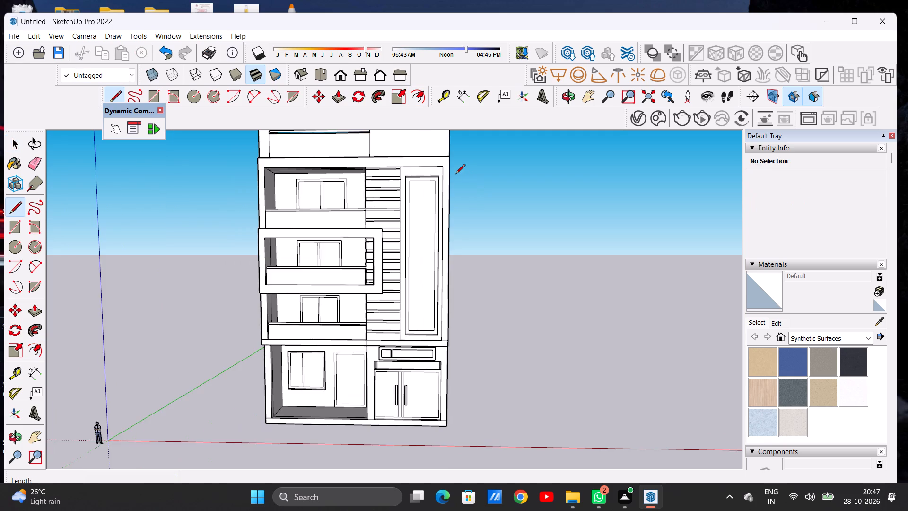
scroll(458, 194, "up", 7)
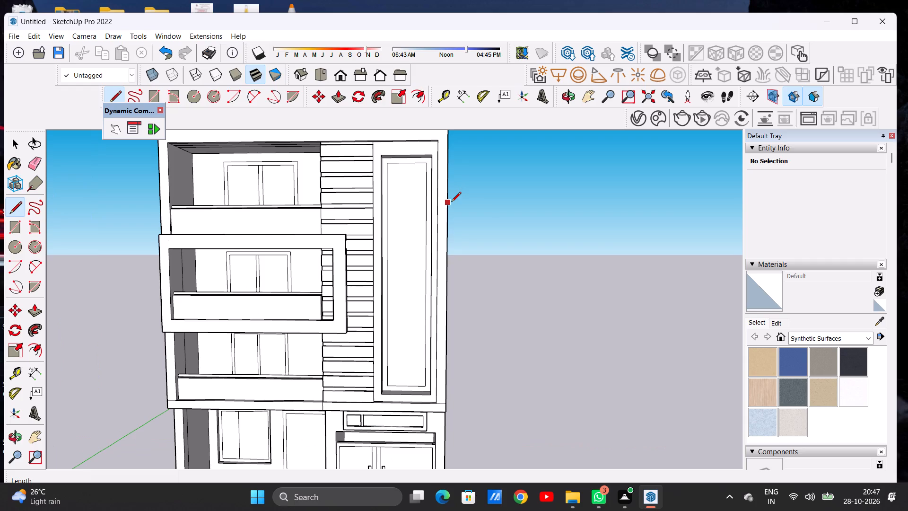
scroll(416, 239, "down", 7)
scroll(415, 214, "up", 13)
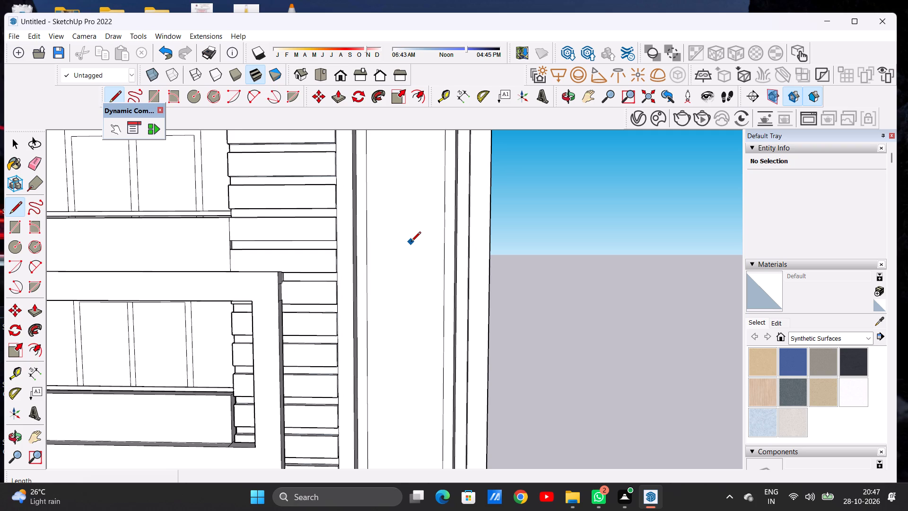
scroll(379, 255, "down", 6)
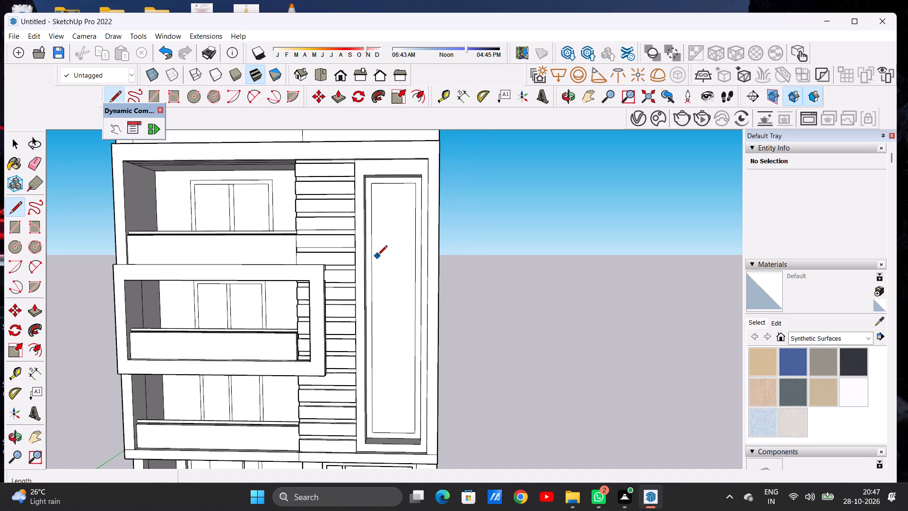
scroll(377, 256, "up", 5)
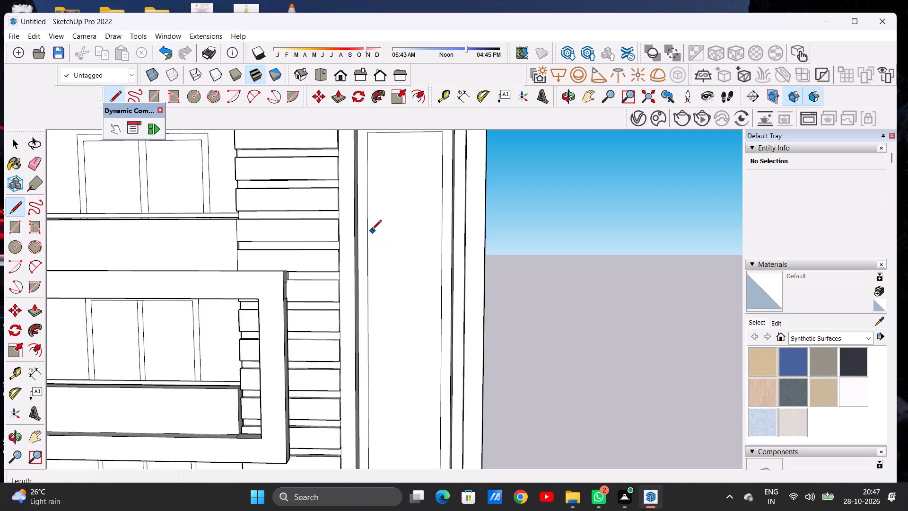
scroll(375, 241, "down", 5)
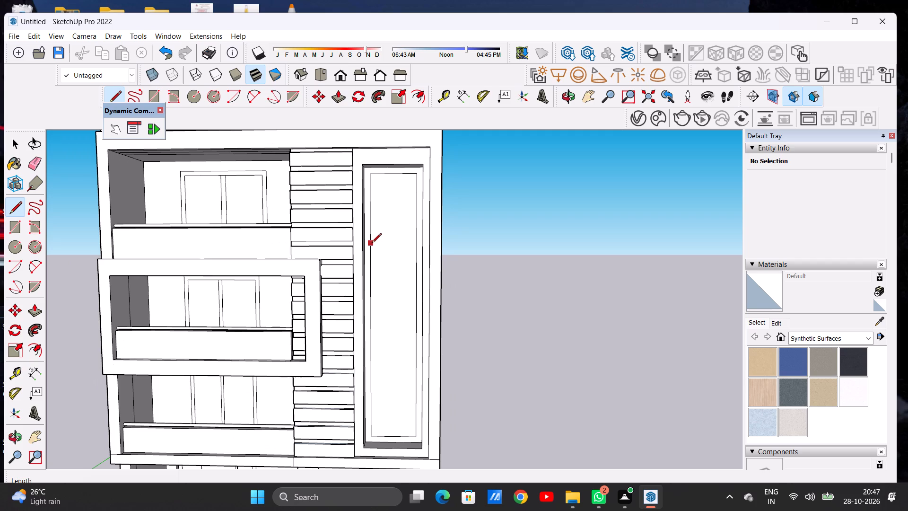
left_click(372, 244)
left_click(414, 243)
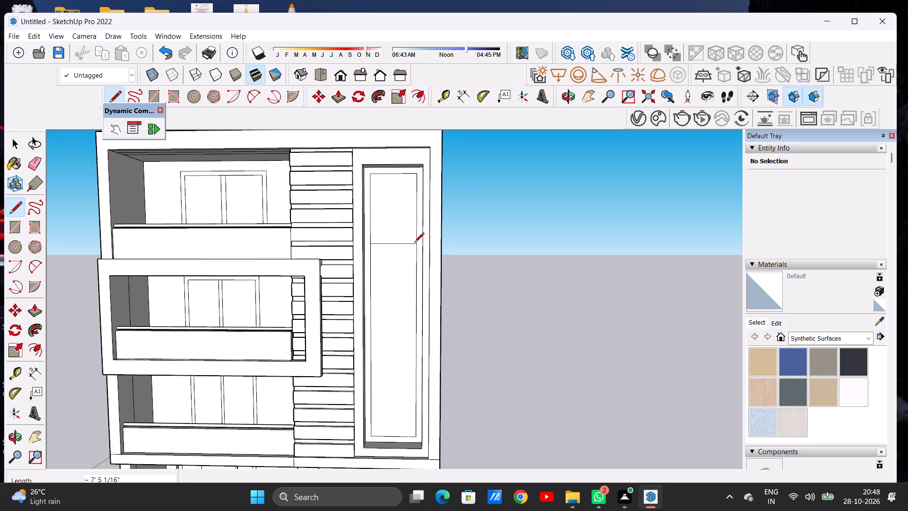
Draw a second horizontal line about 7' 5" long just below the first, forming a thin crossbar across the inner panel.
scroll(413, 255, "up", 5)
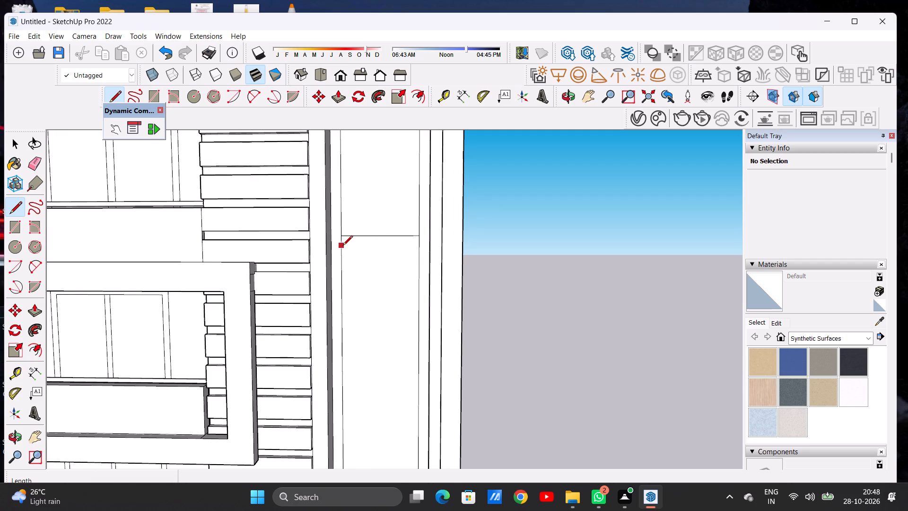
left_click(342, 245)
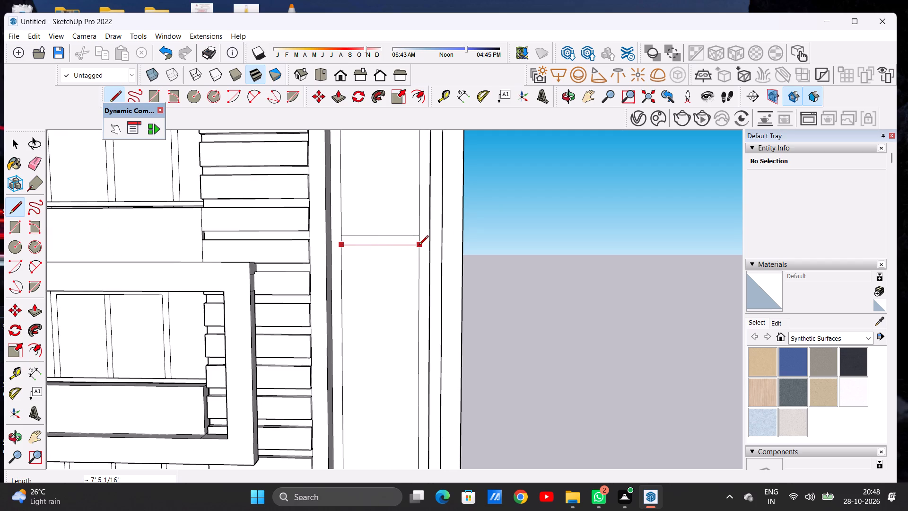
left_click(419, 246)
key("space")
Copy the thin crossbar down the inner panel twice, about 9' 4" below the original and about 10' 9" below that copy.
scroll(373, 242, "down", 7)
scroll(386, 241, "up", 5)
double_click(387, 240)
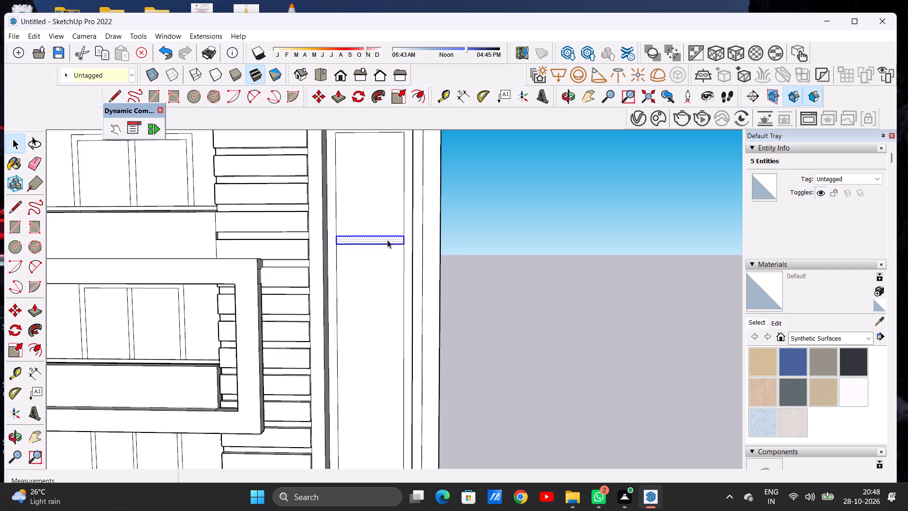
key("m")
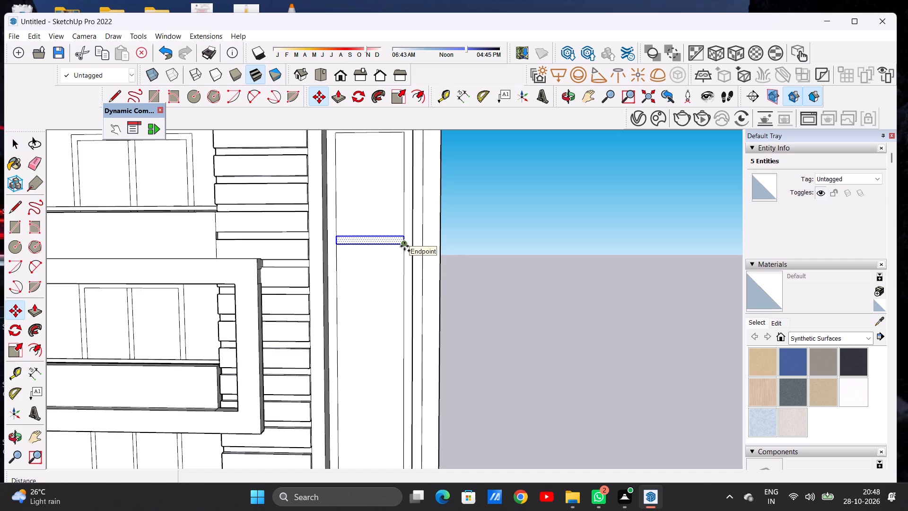
left_click(404, 246)
scroll(402, 249, "down", 13)
scroll(405, 278, "up", 4)
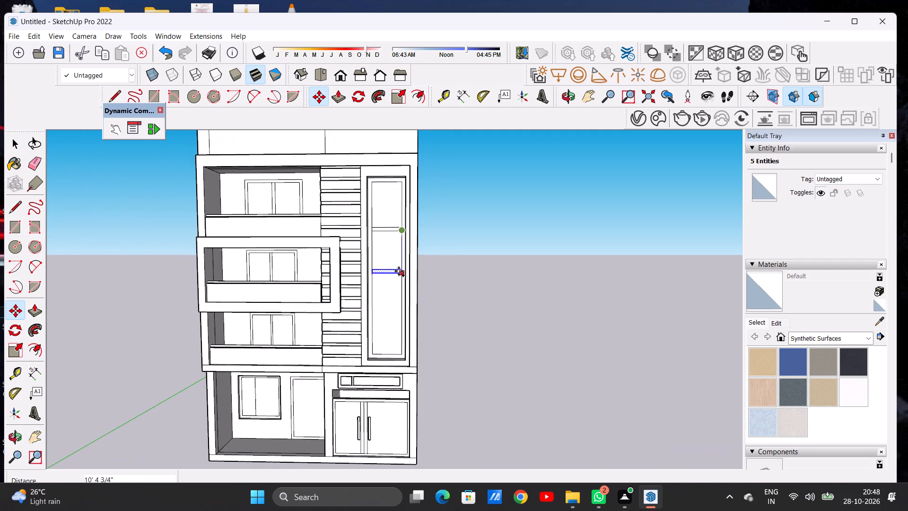
scroll(397, 269, "up", 7)
left_click(397, 269)
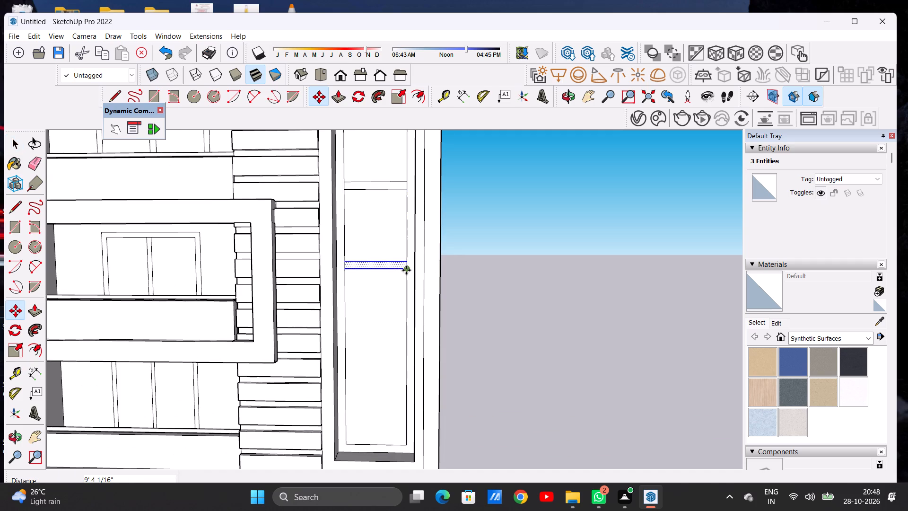
left_click(406, 270)
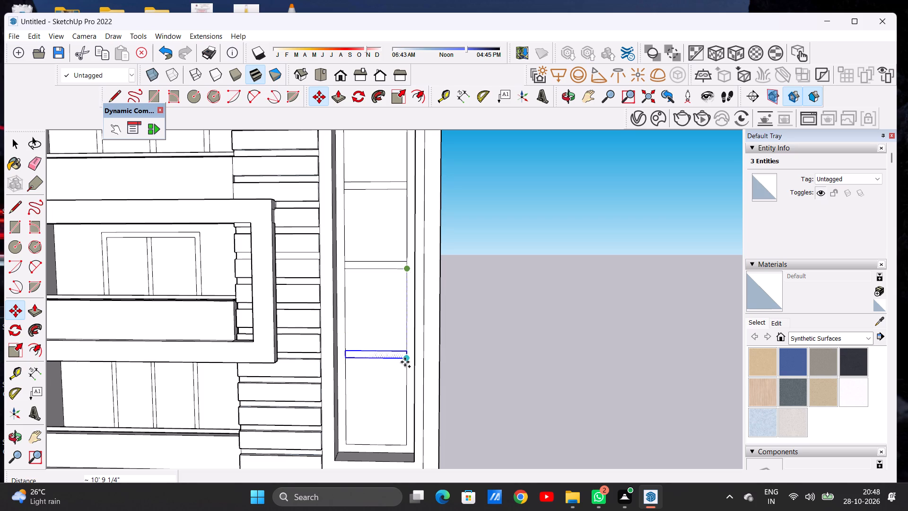
left_click(405, 362)
key("space")
left_click(523, 291)
Draw a vertical line about 42' 10" long down the middle of the inner panel, from its top edge to its bottom edge.
scroll(361, 319, "down", 9)
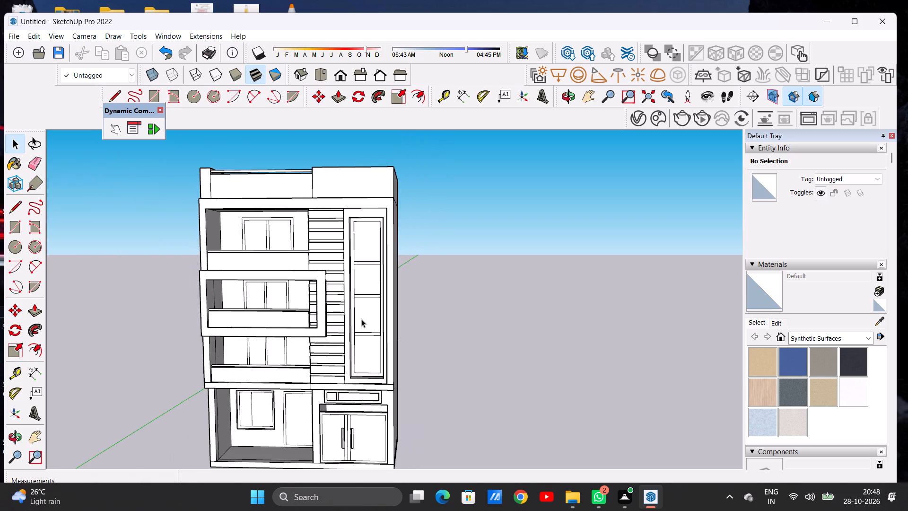
scroll(361, 319, "up", 2)
key("l")
scroll(357, 187, "up", 7)
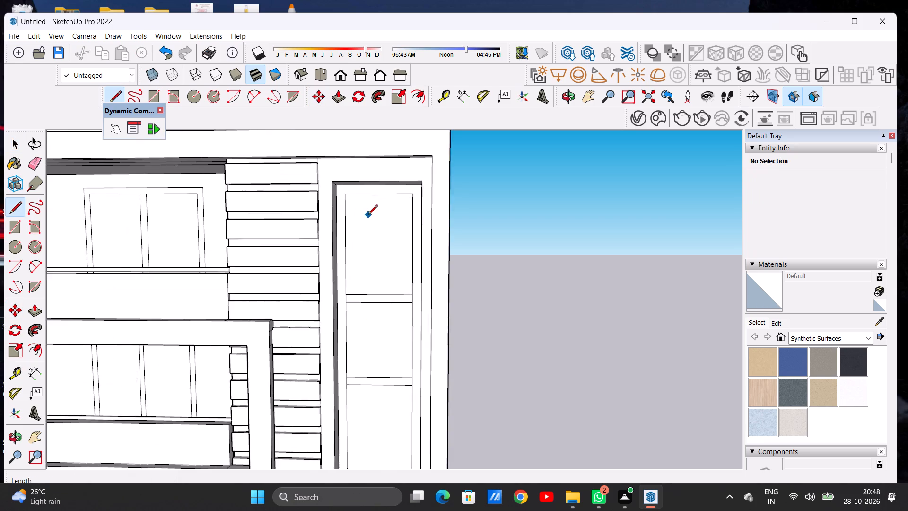
scroll(368, 215, "up", 3)
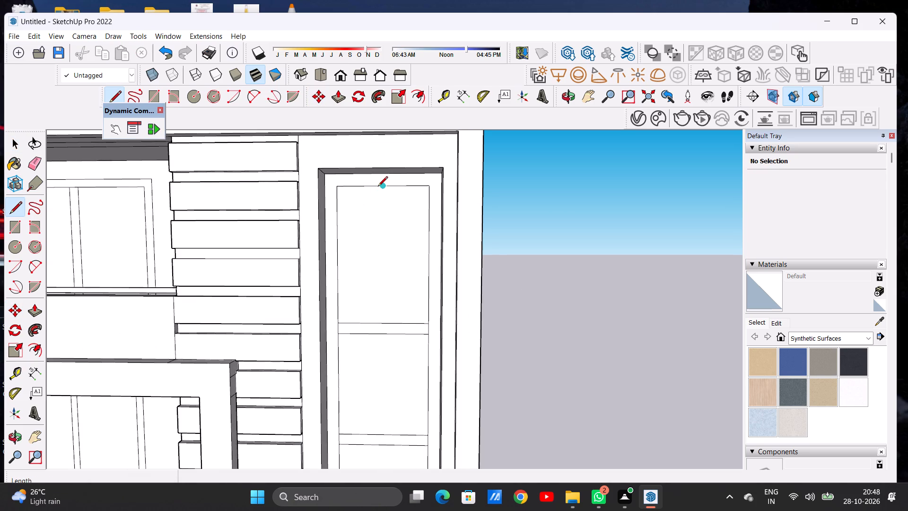
scroll(384, 191, "up", 5)
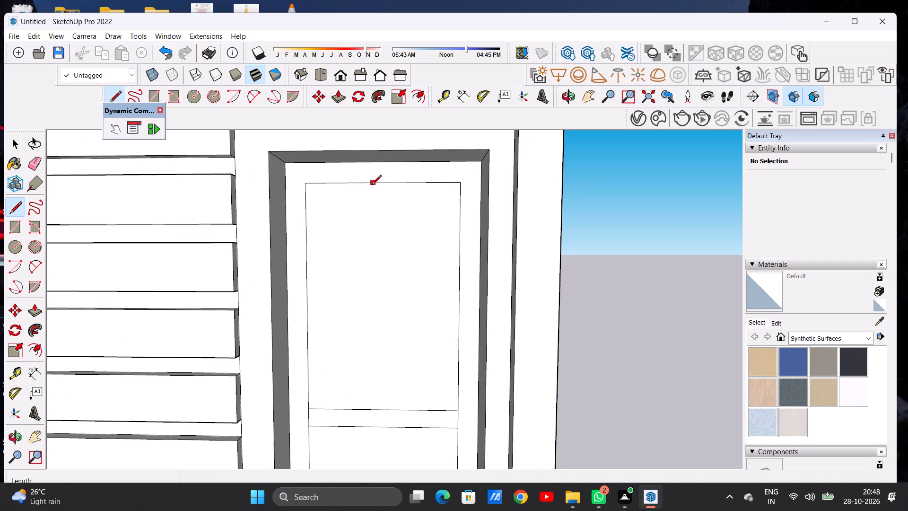
left_click(375, 185)
scroll(376, 195, "down", 4)
scroll(376, 195, "up", 1)
scroll(376, 195, "down", 9)
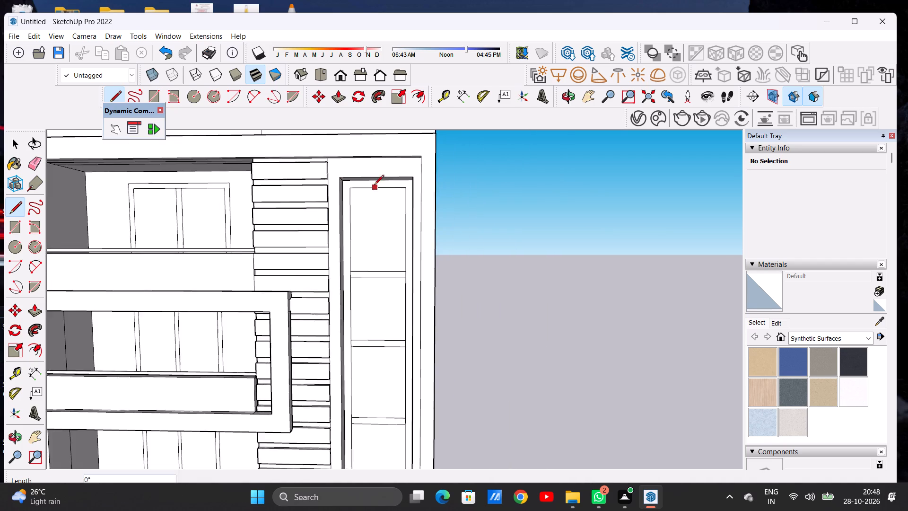
scroll(387, 228, "down", 6)
scroll(375, 350, "up", 1)
scroll(375, 350, "down", 1)
scroll(375, 350, "up", 9)
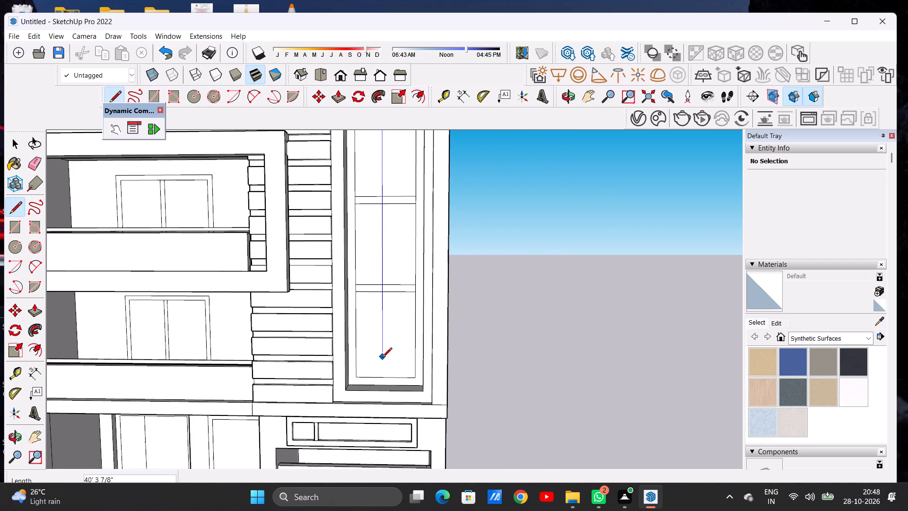
left_click(382, 376)
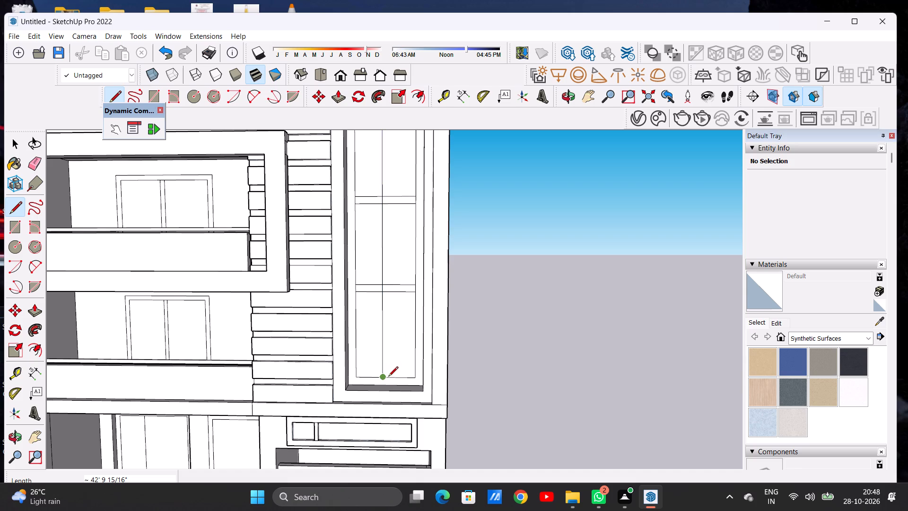
Draw a second full-height vertical line just beside the central one, forming a thin mullion through the inner panel.
scroll(392, 378, "up", 5)
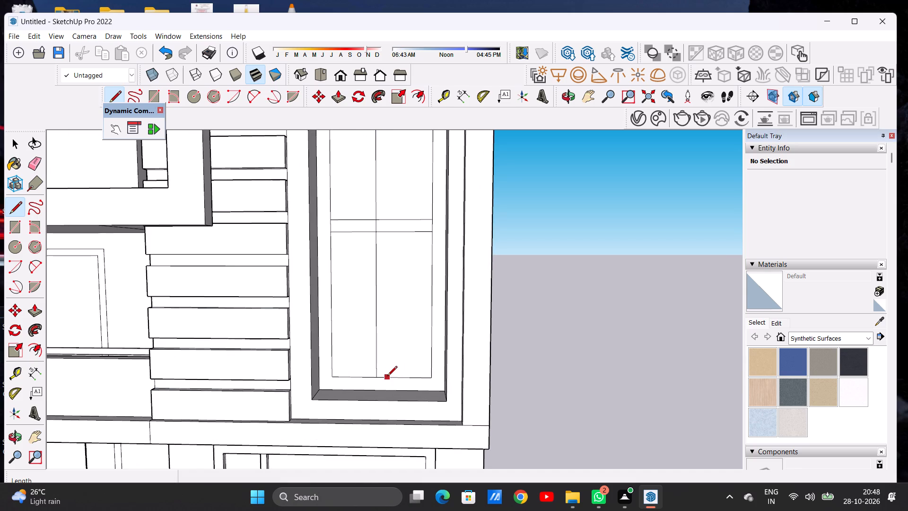
left_click(387, 377)
scroll(388, 322, "down", 14)
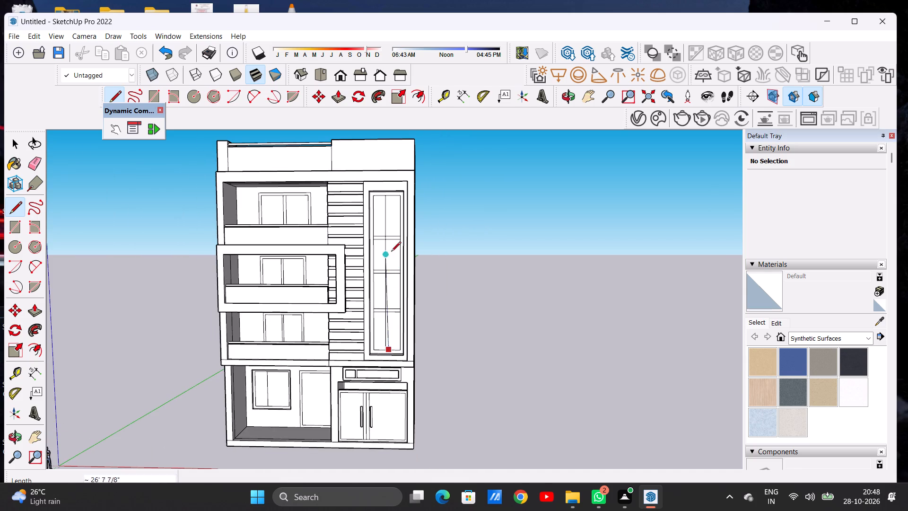
scroll(395, 200, "up", 1)
scroll(395, 200, "down", 1)
scroll(397, 202, "up", 4)
scroll(396, 205, "down", 1)
scroll(396, 205, "up", 12)
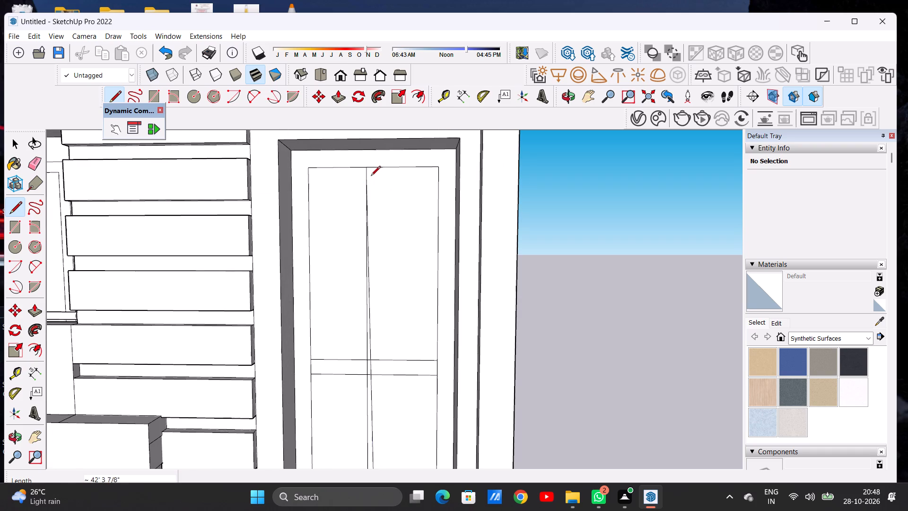
left_click(378, 169)
key("space")
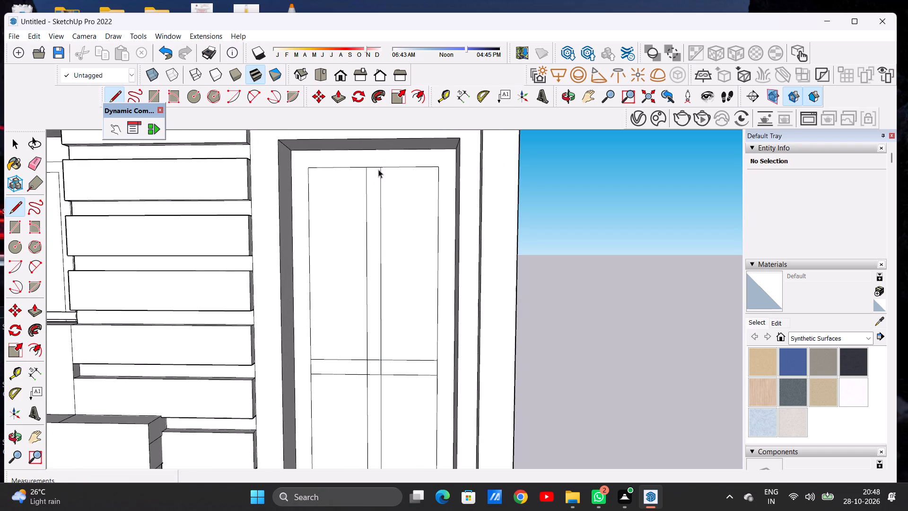
Erase the line segments inside the crossing of the mullion and the top crossbar.
scroll(367, 304, "down", 7)
scroll(369, 266, "down", 6)
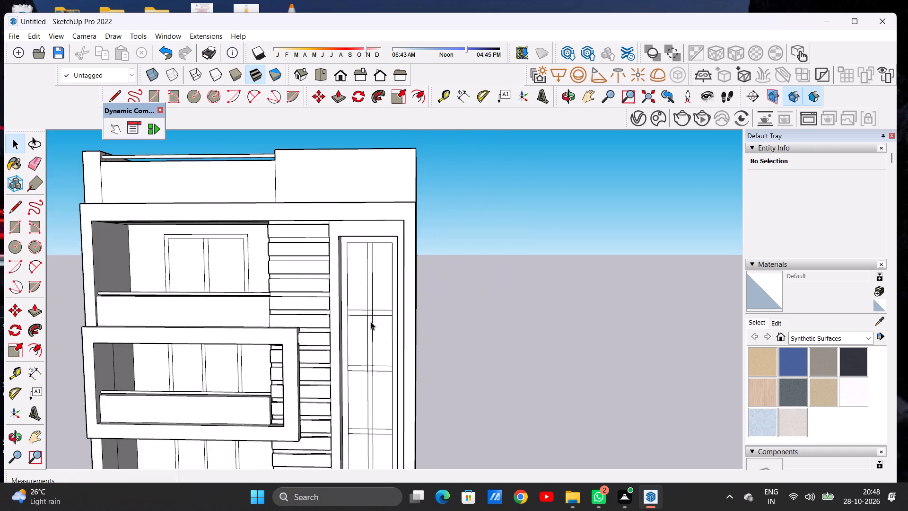
scroll(371, 323, "up", 17)
scroll(367, 297, "down", 1)
key("e")
scroll(369, 273, "up", 3)
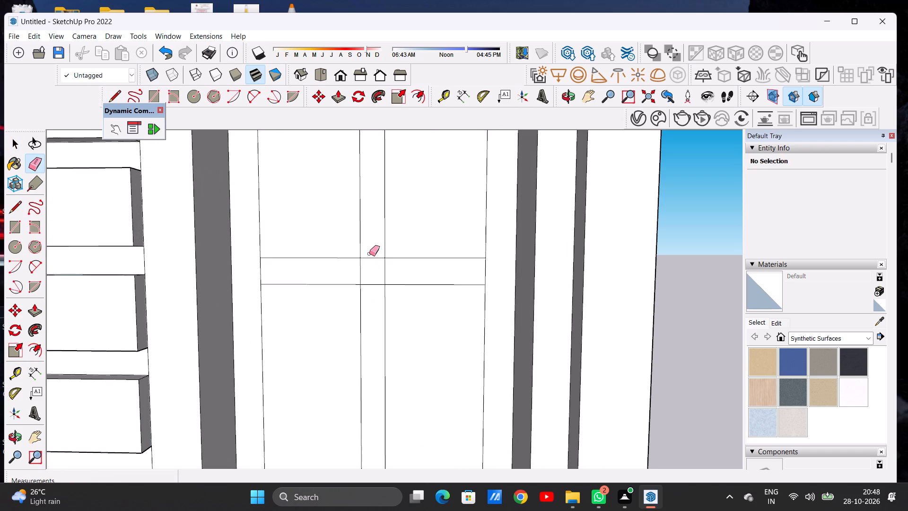
left_click_drag(369, 254, 371, 264)
left_click_drag(368, 278, 370, 289)
left_click_drag(359, 272, 370, 274)
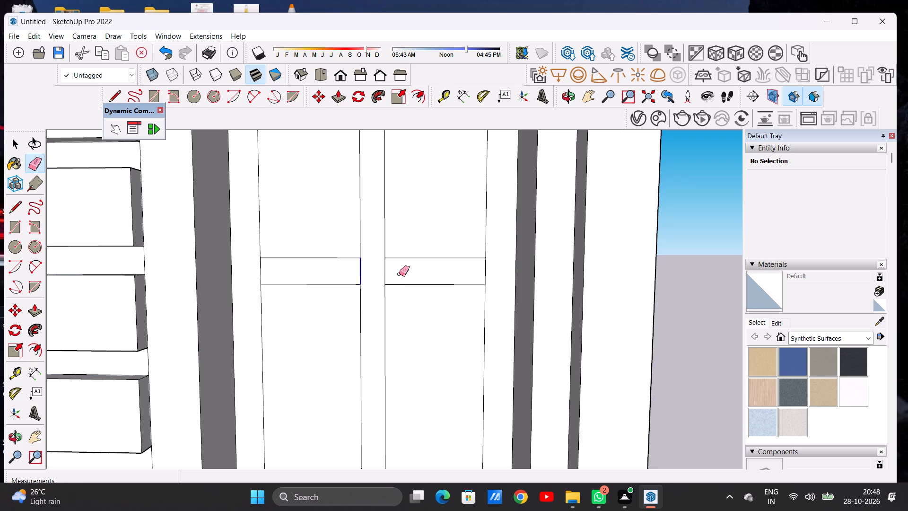
left_click_drag(393, 275, 366, 275)
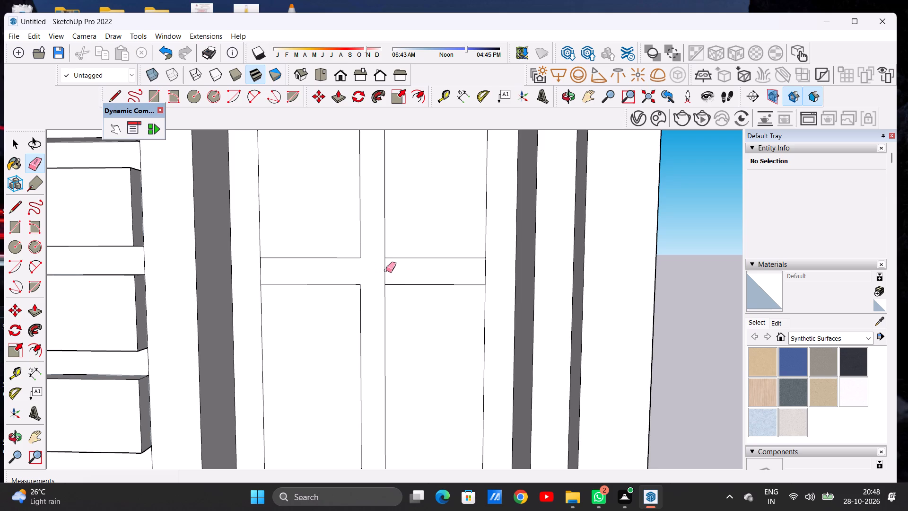
left_click(386, 270)
Erase the line segments inside the crossing of the mullion and the middle crossbar.
scroll(392, 272, "down", 2)
scroll(392, 272, "up", 1)
scroll(392, 272, "down", 20)
scroll(392, 272, "down", 1)
scroll(385, 313, "up", 6)
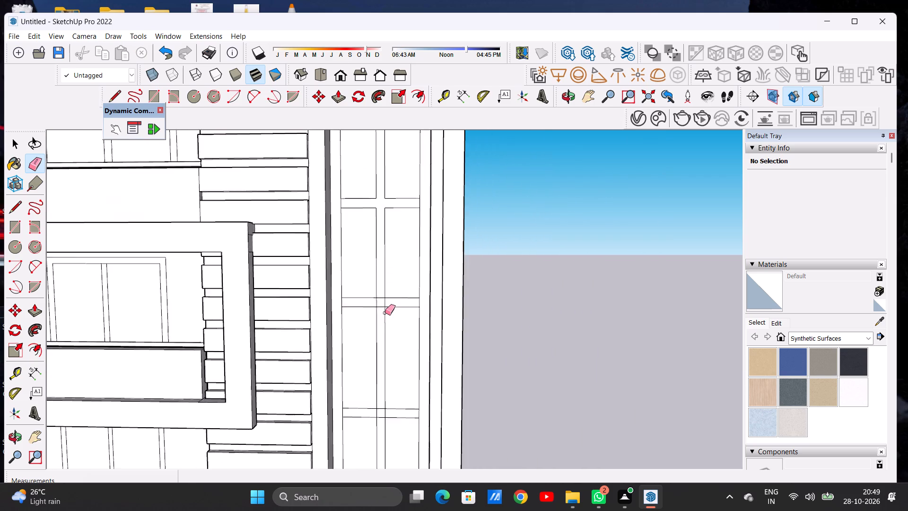
scroll(385, 313, "up", 10)
scroll(381, 293, "down", 2)
scroll(381, 293, "up", 5)
left_click(375, 277)
left_click_drag(372, 299, 372, 314)
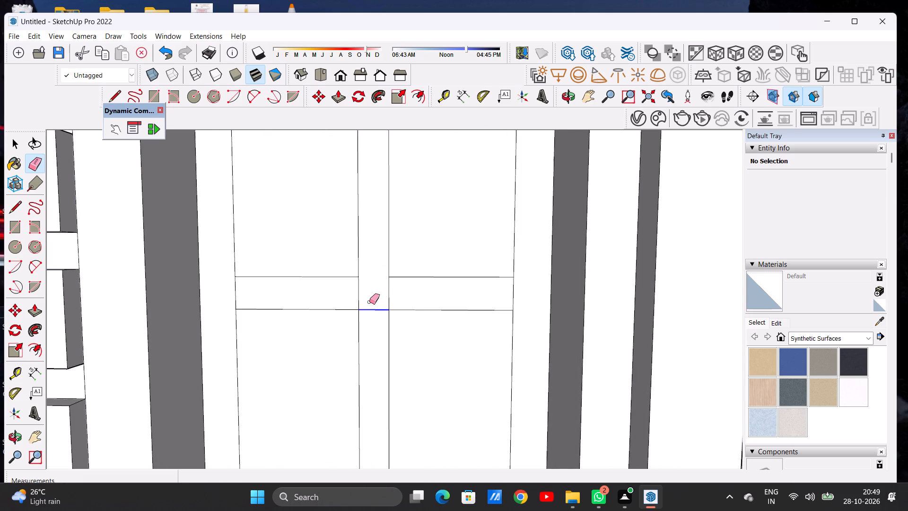
left_click_drag(357, 290, 365, 291)
left_click_drag(390, 295, 384, 296)
Erase the line segments inside the crossing of the mullion and the bottom crossbar.
scroll(393, 279, "down", 9)
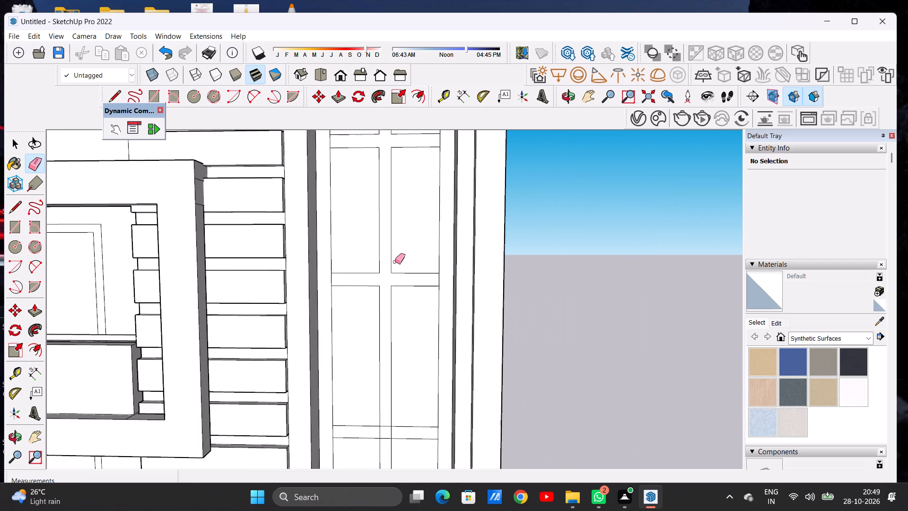
scroll(395, 262, "down", 6)
scroll(397, 255, "up", 1)
scroll(397, 255, "down", 3)
scroll(392, 384, "up", 16)
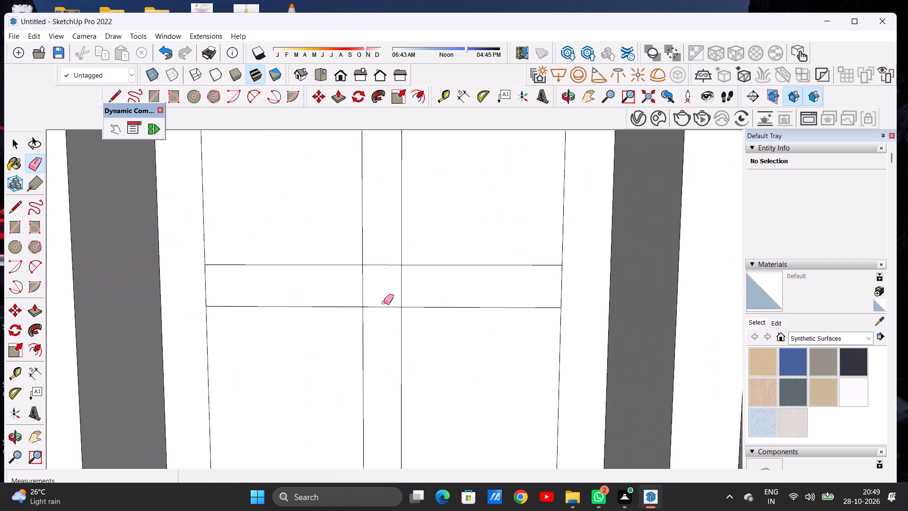
left_click_drag(383, 305, 383, 311)
left_click_drag(386, 257, 386, 267)
left_click(367, 284)
left_click_drag(360, 286, 363, 287)
left_click_drag(363, 287, 370, 287)
left_click_drag(408, 285, 397, 288)
key("space")
Examine the full building with its divided tall panel from the front and from above.
scroll(384, 335, "down", 10)
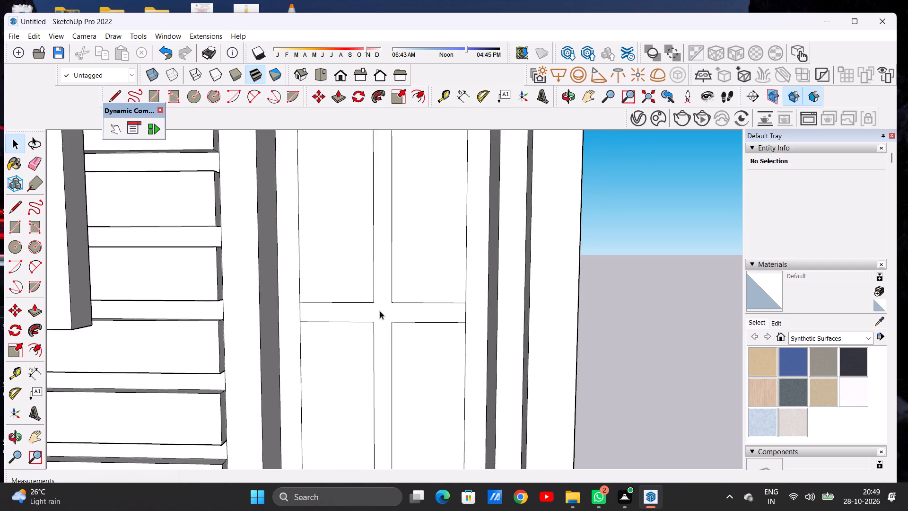
scroll(380, 311, "down", 2)
scroll(394, 324, "up", 2)
scroll(396, 324, "down", 20)
middle_click_drag(351, 353, 340, 357)
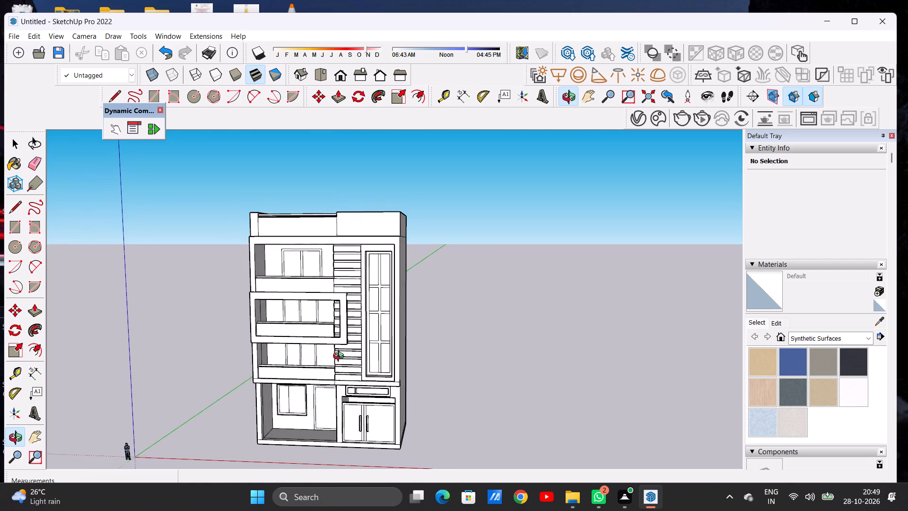
middle_click_drag(340, 357, 352, 360)
scroll(412, 309, "down", 7)
middle_click_drag(359, 352, 352, 399)
Select the entire building and move it by its front base corner across the ground, farther from the axes origin.
scroll(390, 373, "up", 2)
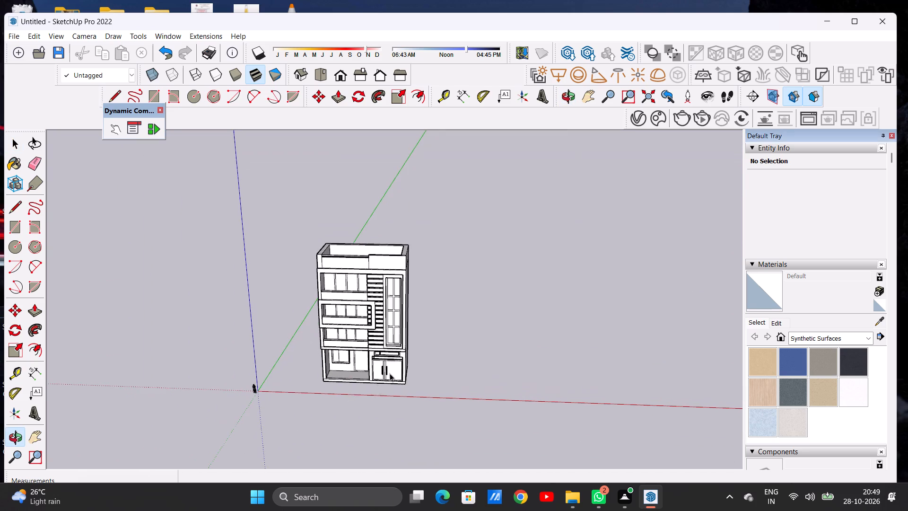
scroll(390, 373, "up", 11)
scroll(400, 385, "down", 5)
scroll(403, 370, "up", 1)
scroll(403, 370, "down", 6)
scroll(429, 383, "up", 4)
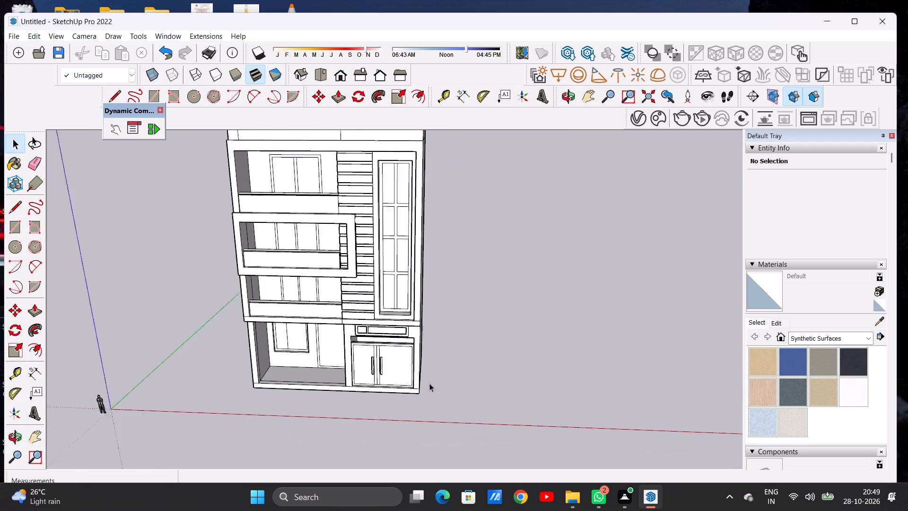
scroll(429, 383, "up", 2)
triple_click(405, 389)
double_click(405, 388)
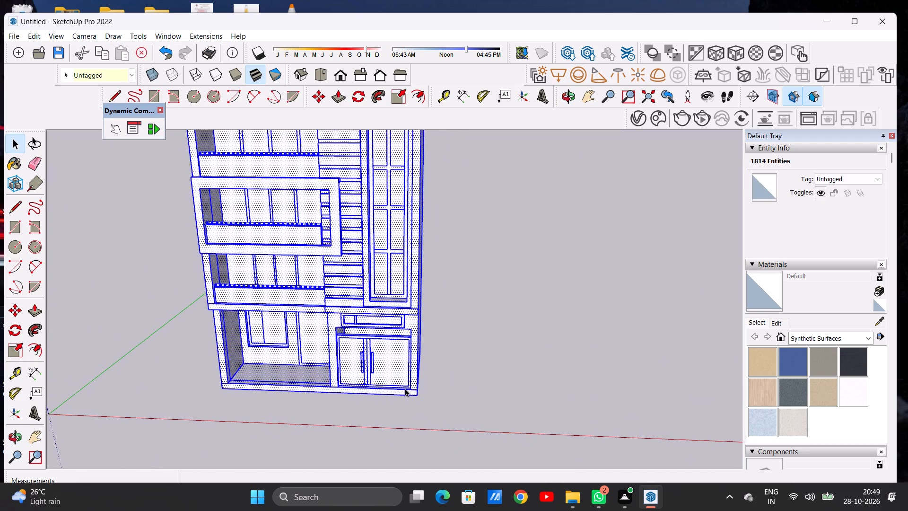
key("m")
left_click(414, 394)
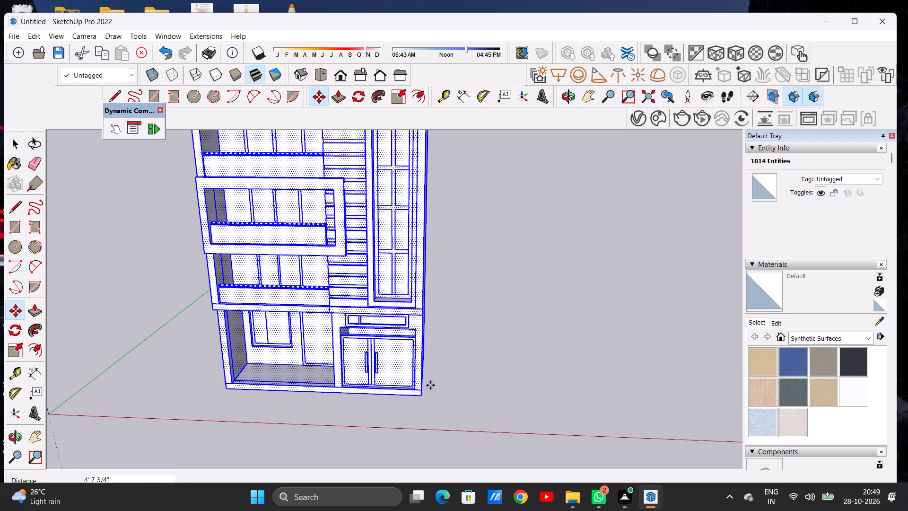
left_click(539, 325)
key("space")
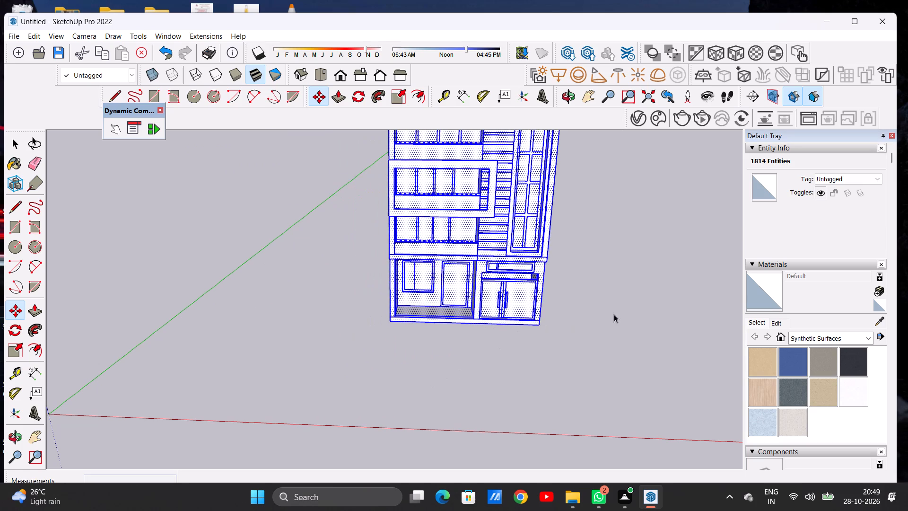
Deselect the building and examine its whole front facade, and the ground-floor open bay and its floor from several angles.
left_click(617, 314)
scroll(407, 346, "down", 10)
middle_click_drag(426, 351, 419, 287)
scroll(423, 323, "up", 4)
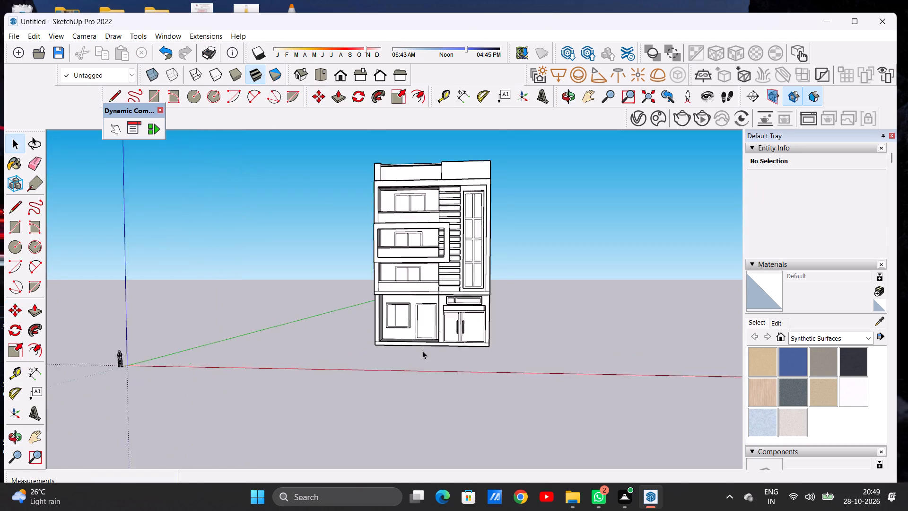
scroll(422, 351, "up", 3)
middle_click_drag(407, 329, 402, 396)
scroll(418, 324, "up", 3)
scroll(418, 324, "down", 1)
scroll(418, 324, "up", 4)
middle_click_drag(343, 331, 360, 392)
scroll(415, 336, "up", 2)
scroll(415, 336, "down", 1)
scroll(415, 336, "up", 5)
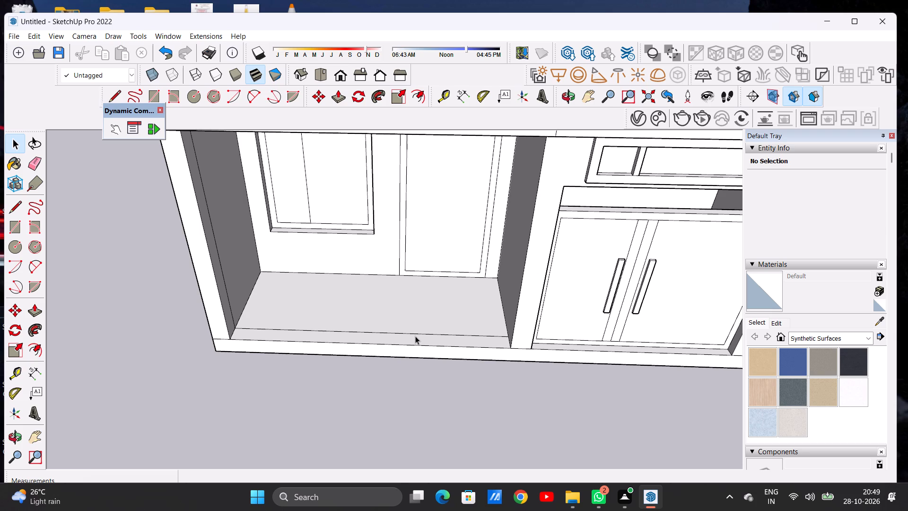
scroll(299, 335, "down", 10)
scroll(363, 287, "up", 5)
middle_click_drag(289, 322, 371, 330)
scroll(435, 291, "down", 10)
middle_click_drag(365, 334, 336, 376)
scroll(389, 322, "up", 7)
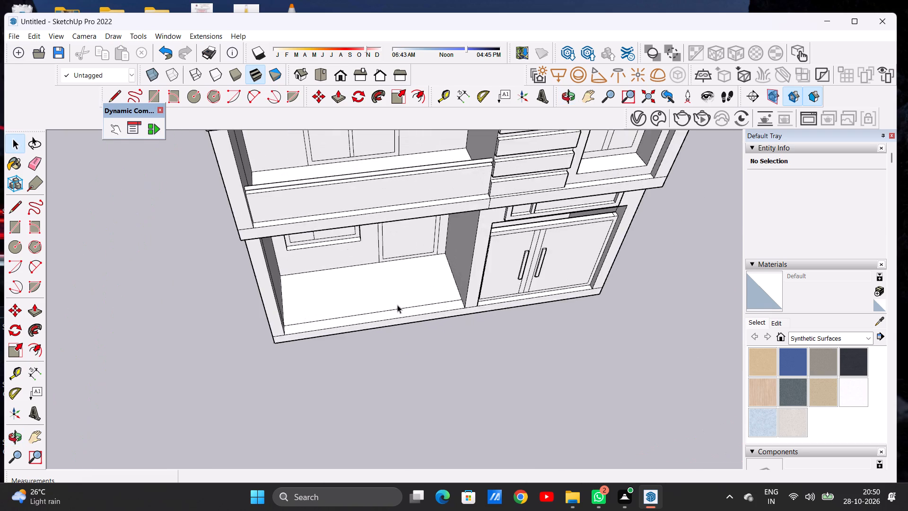
scroll(397, 305, "up", 8)
middle_click_drag(404, 280, 398, 276)
scroll(385, 320, "down", 5)
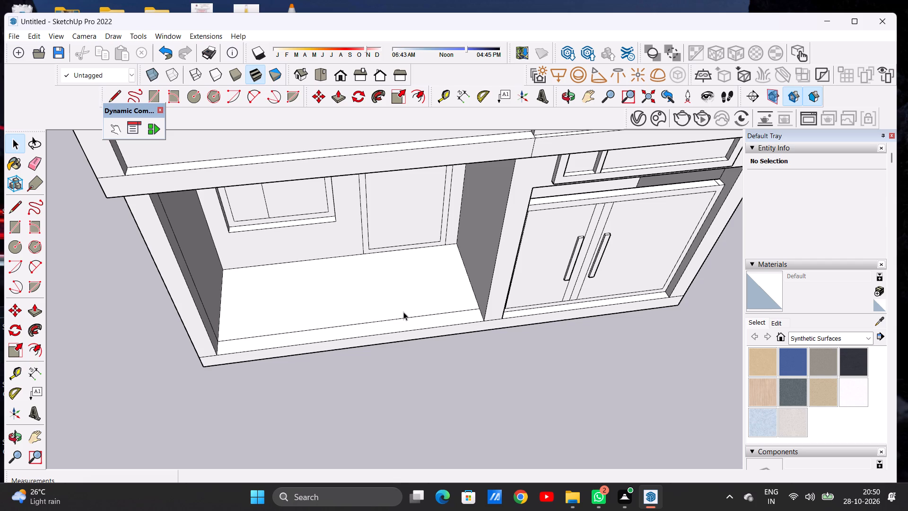
Draw a line across the ground-floor bay's front floor strip, from one side wall to the other, parallel to the front edge.
key("l")
scroll(312, 309, "down", 4)
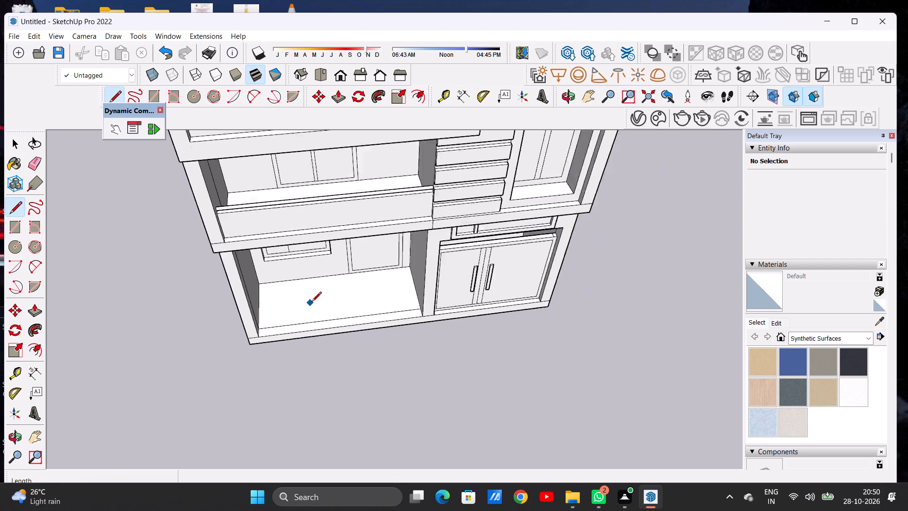
scroll(312, 302, "down", 2)
middle_click_drag(319, 324, 287, 338)
scroll(328, 307, "up", 8)
middle_click_drag(305, 305, 309, 322)
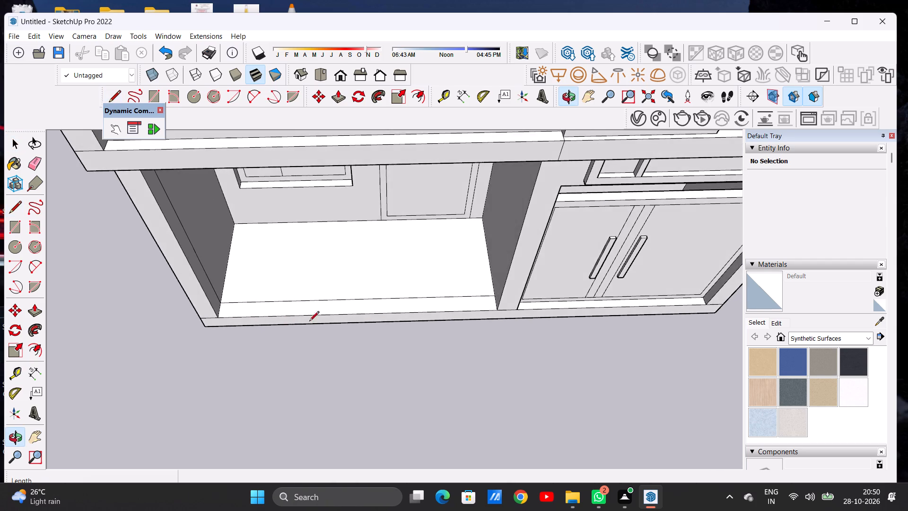
scroll(295, 306, "up", 4)
scroll(200, 306, "up", 4)
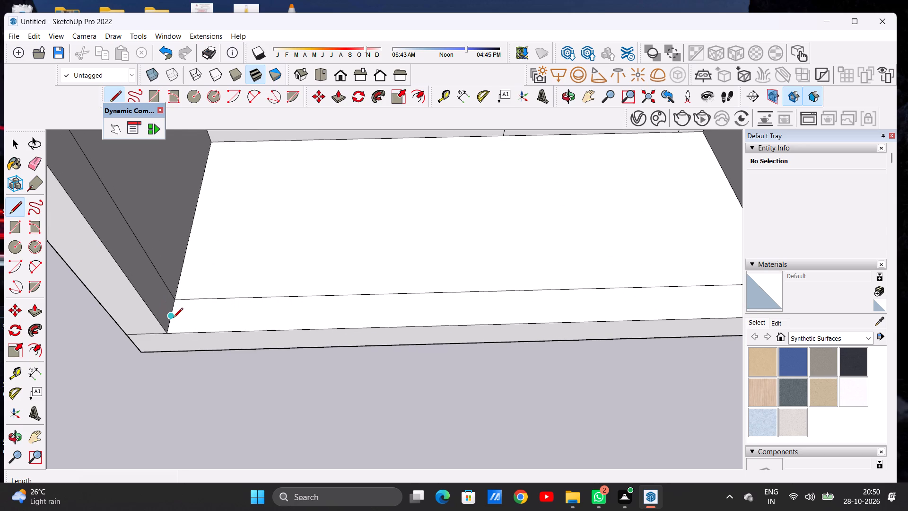
left_click(173, 318)
scroll(231, 321, "down", 11)
scroll(367, 313, "up", 6)
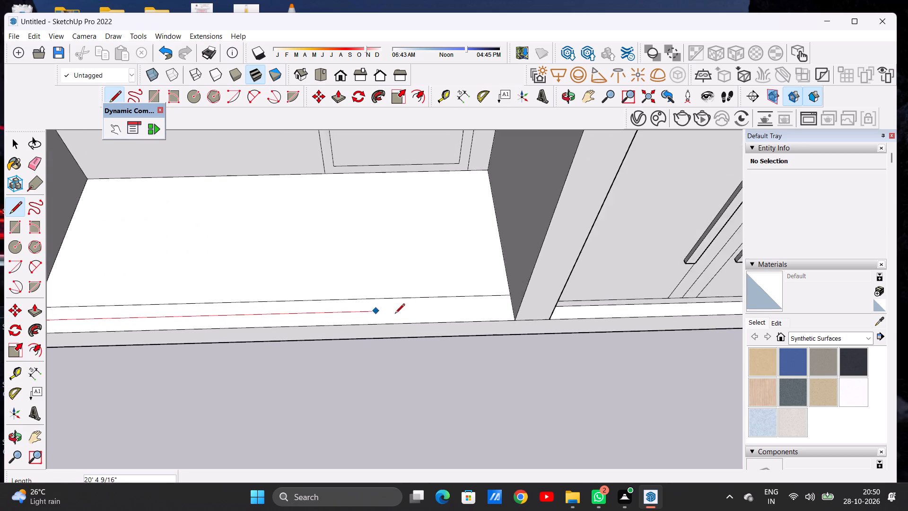
scroll(395, 314, "up", 5)
left_click(570, 304)
key("space")
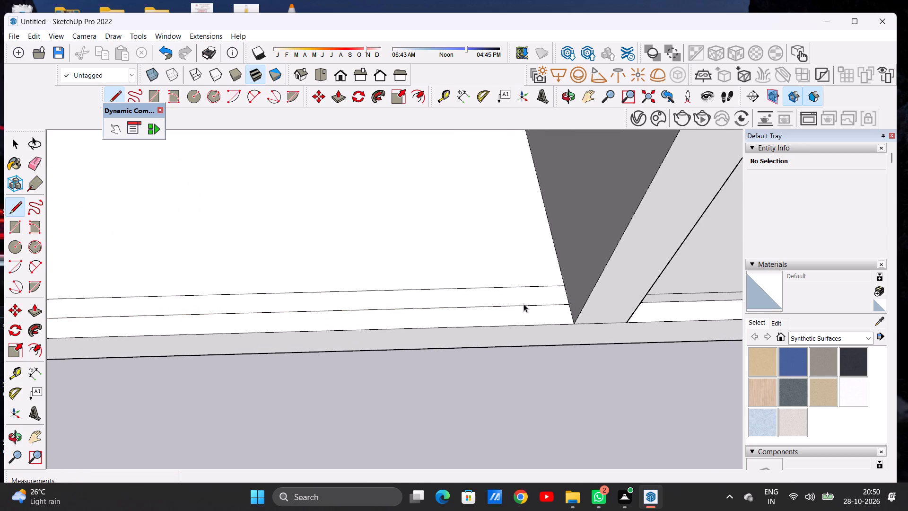
Raise the inner of the two narrow floor strips at the front of the open bay by about 3 inches with Push/Pull.
scroll(492, 314, "down", 7)
scroll(366, 318, "down", 7)
scroll(366, 301, "up", 9)
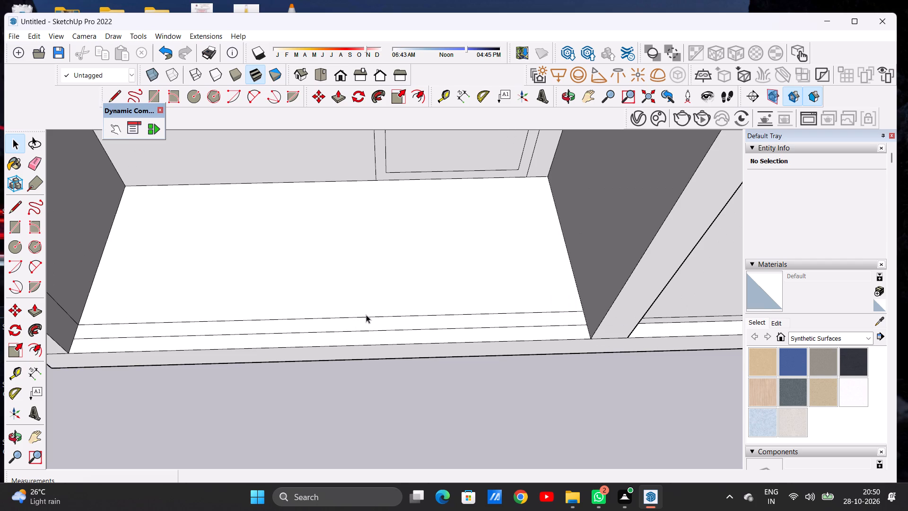
key("l")
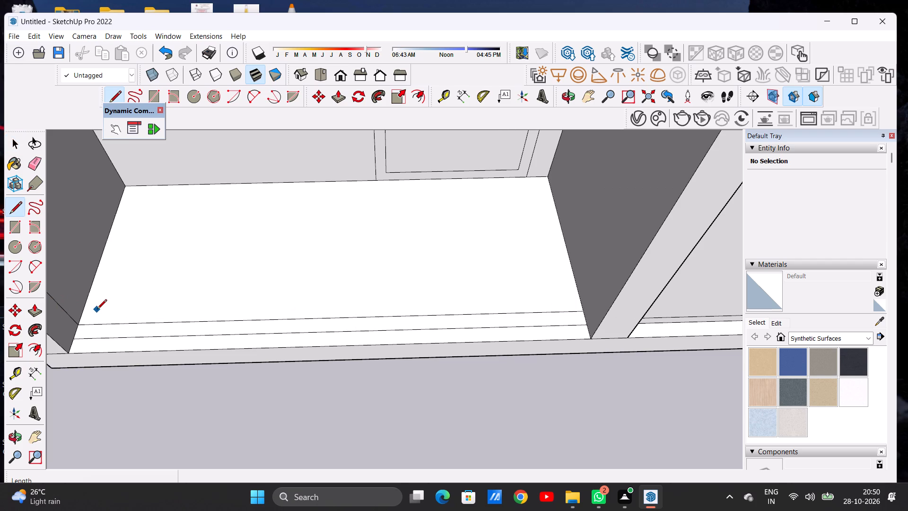
key("space")
scroll(275, 323, "down", 6)
middle_click_drag(290, 313, 295, 331)
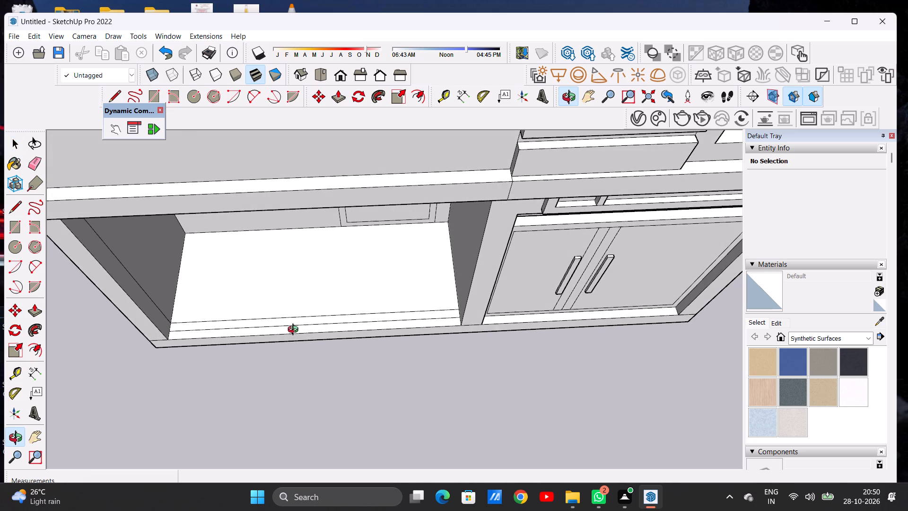
middle_click_drag(295, 331, 300, 319)
scroll(331, 341, "down", 7)
middle_click_drag(355, 368, 351, 354)
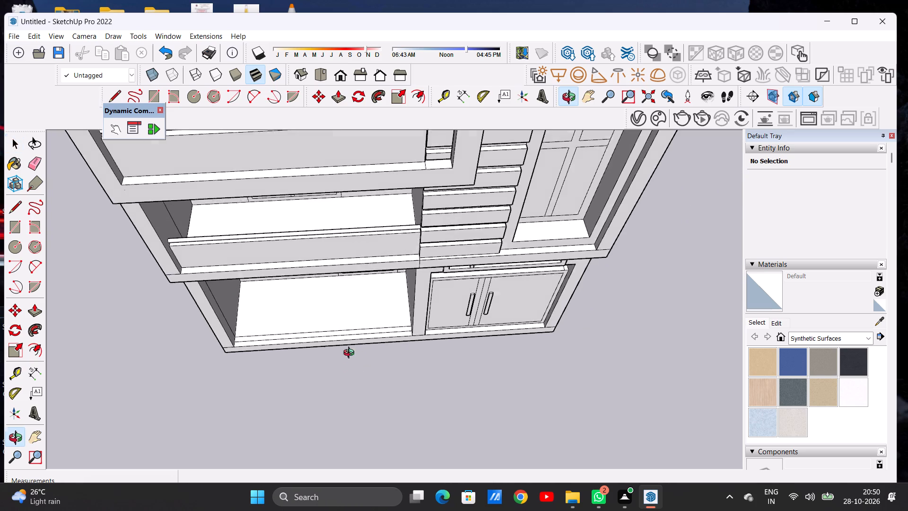
middle_click_drag(351, 354, 332, 273)
scroll(397, 381, "up", 4)
scroll(398, 382, "down", 1)
scroll(398, 383, "up", 6)
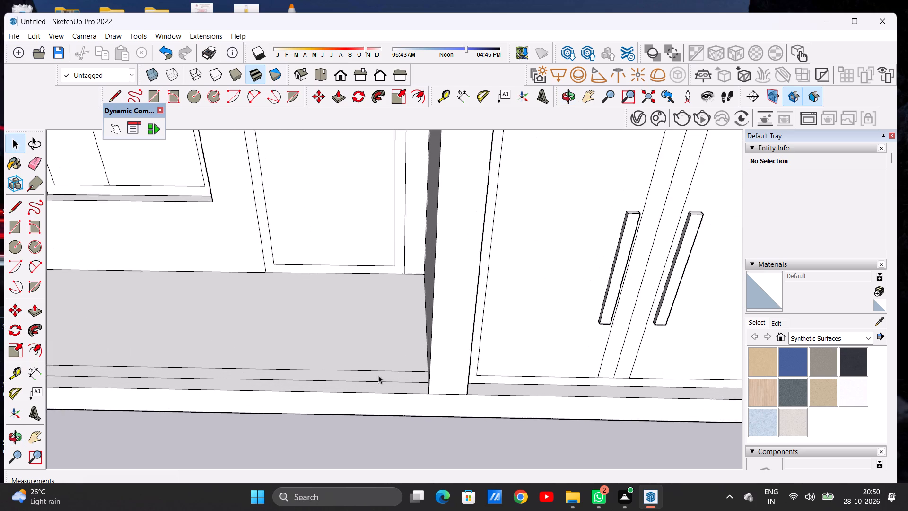
scroll(378, 375, "up", 1)
middle_click_drag(345, 369, 350, 404)
key("p")
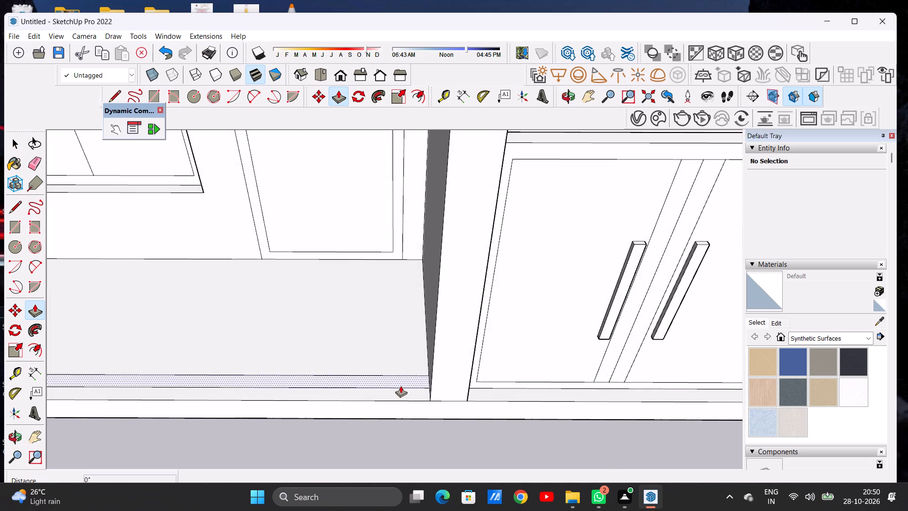
scroll(419, 386, "up", 8)
left_click(424, 376)
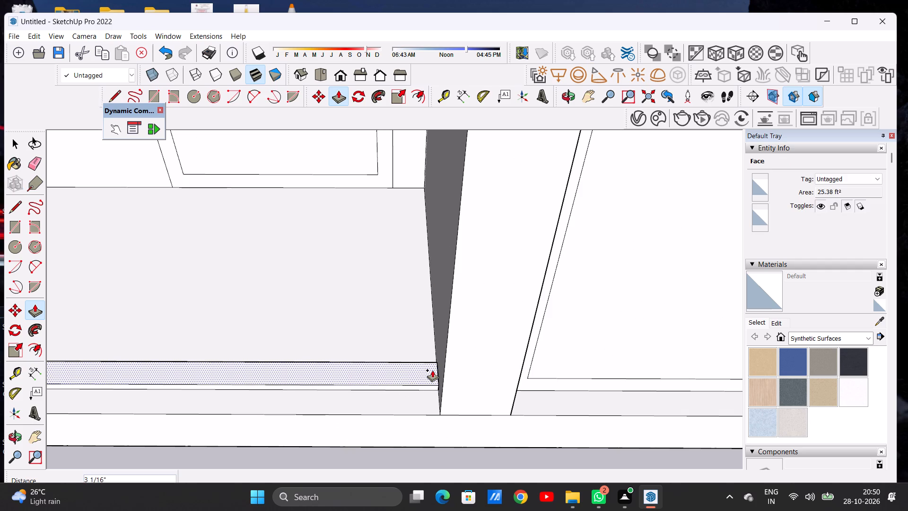
left_click(432, 367)
key("space")
Examine the raised floor strip up close and the full building from above.
scroll(449, 440, "down", 10)
middle_click_drag(411, 425, 407, 409)
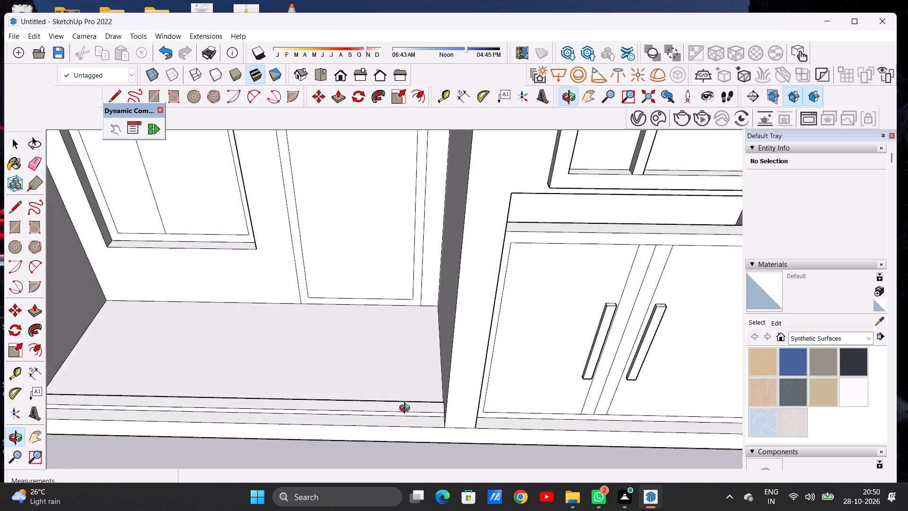
middle_click_drag(407, 409, 407, 409)
scroll(420, 410, "up", 2)
scroll(420, 410, "down", 1)
scroll(420, 410, "up", 4)
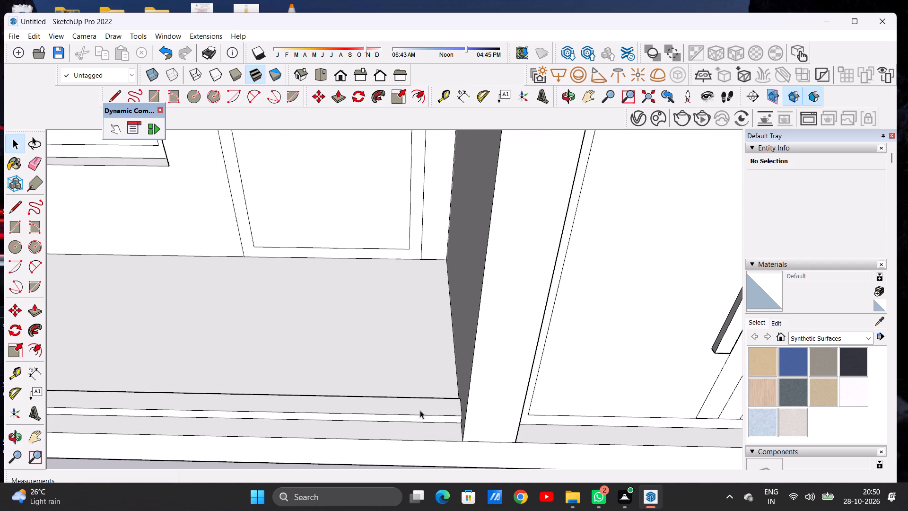
scroll(414, 390, "down", 20)
scroll(412, 383, "down", 5)
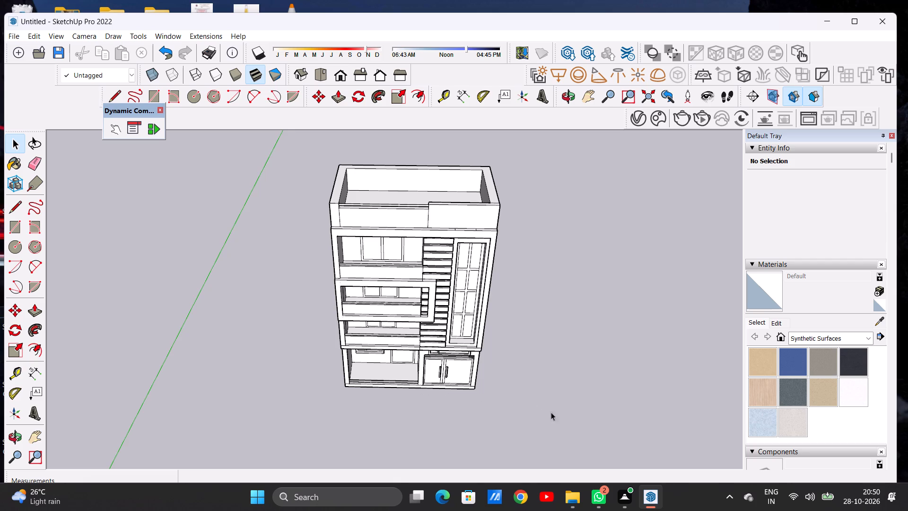
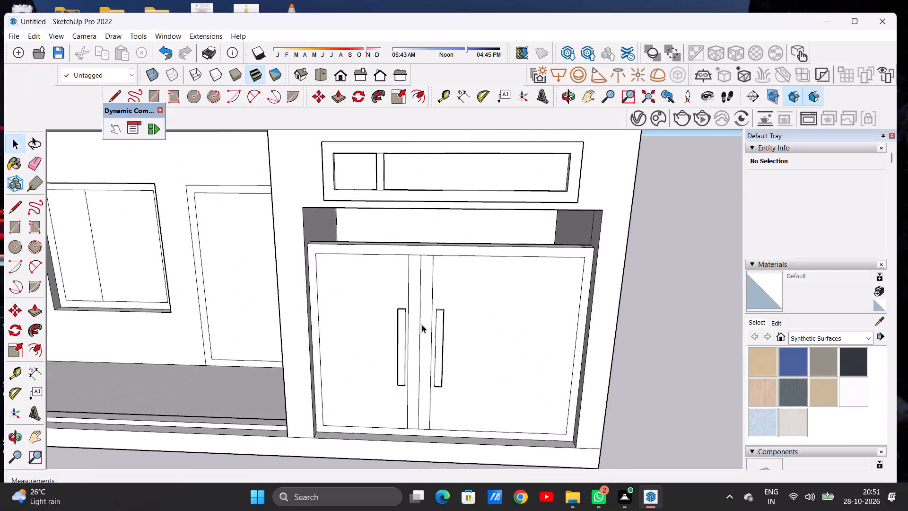
Raise the top of the inner floor strip at the front of the ground-floor bay by about 15/16 inch with Push/Pull.
middle_click_drag(393, 334, 420, 323)
scroll(478, 336, "down", 8)
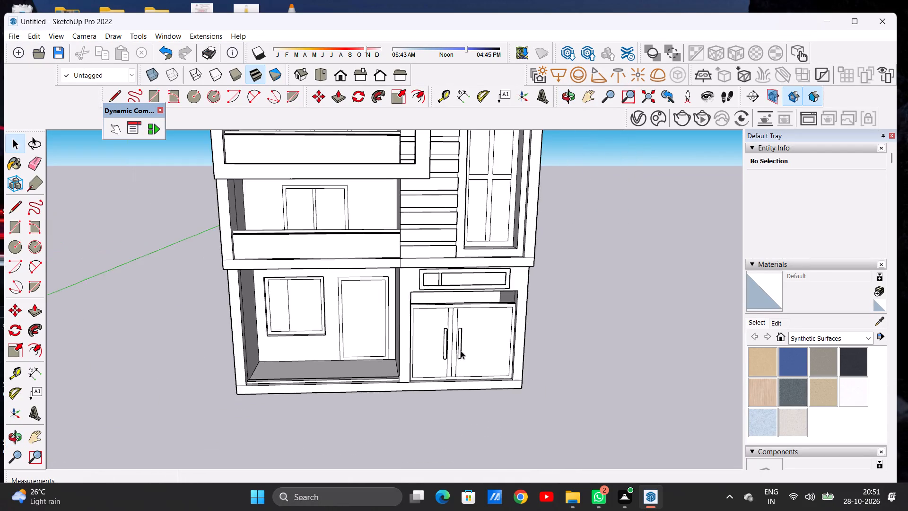
scroll(461, 351, "down", 5)
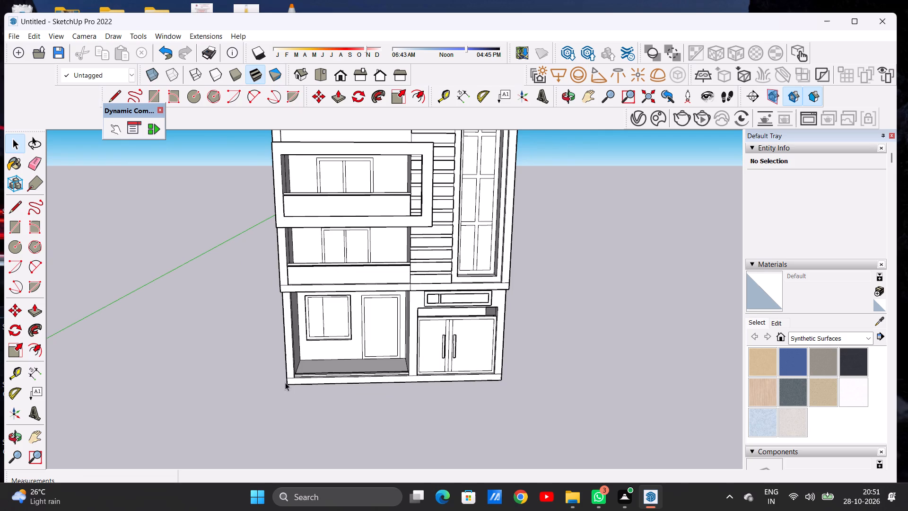
scroll(310, 396, "down", 14)
scroll(317, 361, "up", 11)
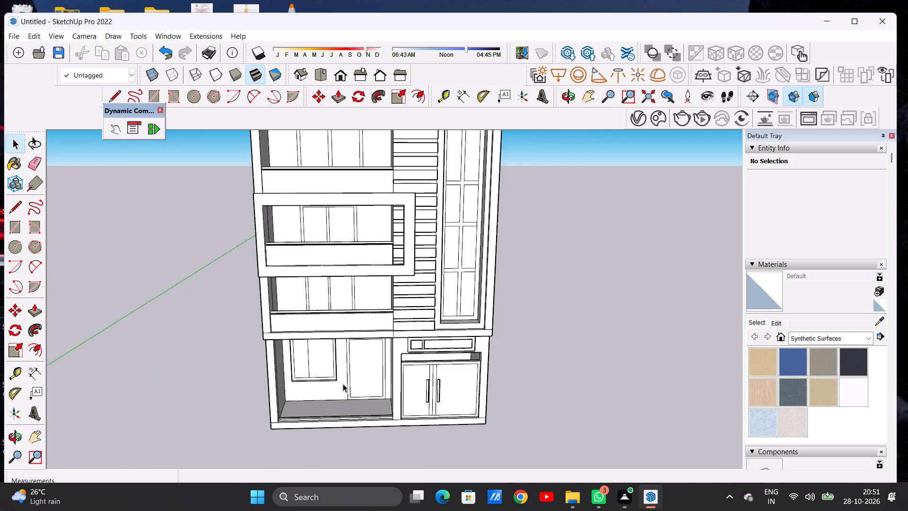
middle_click_drag(339, 394, 337, 435)
scroll(366, 414, "up", 7)
middle_click_drag(370, 414, 359, 425)
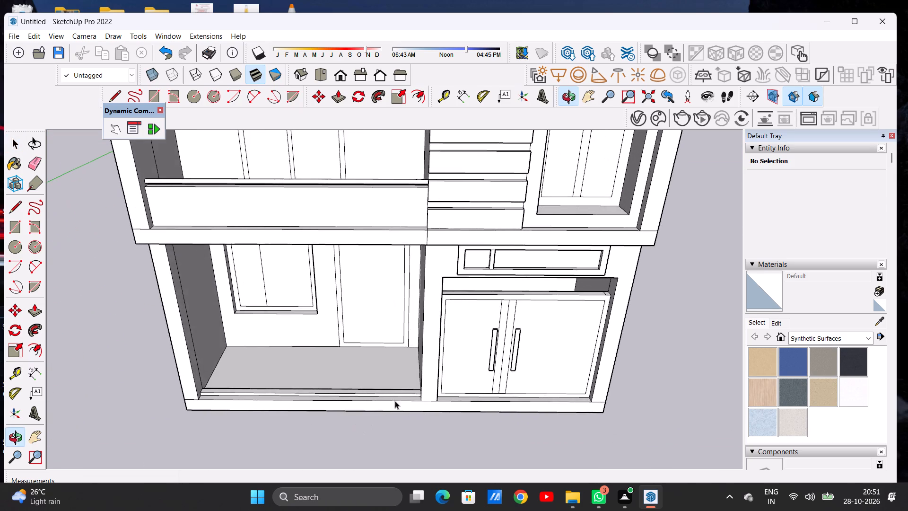
scroll(398, 388, "up", 13)
scroll(428, 409, "down", 6)
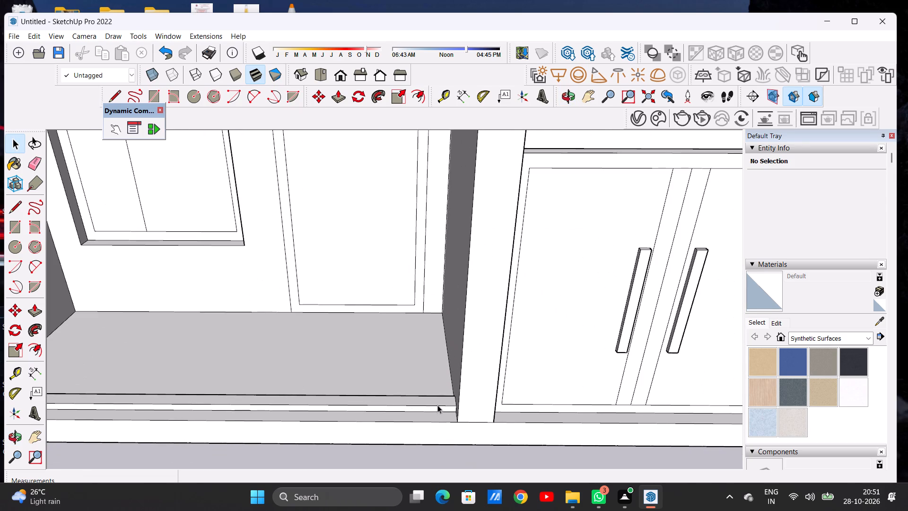
key("p")
scroll(437, 405, "up", 10)
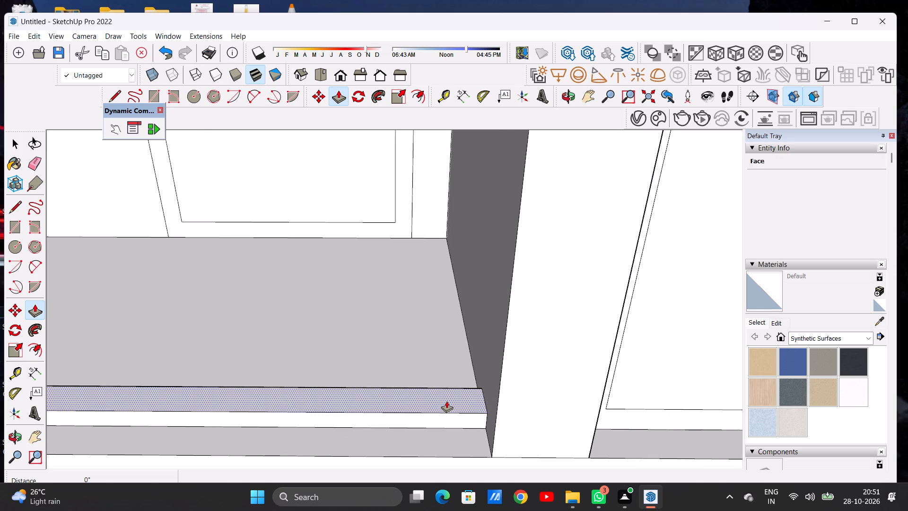
left_click(446, 401)
left_click(452, 398)
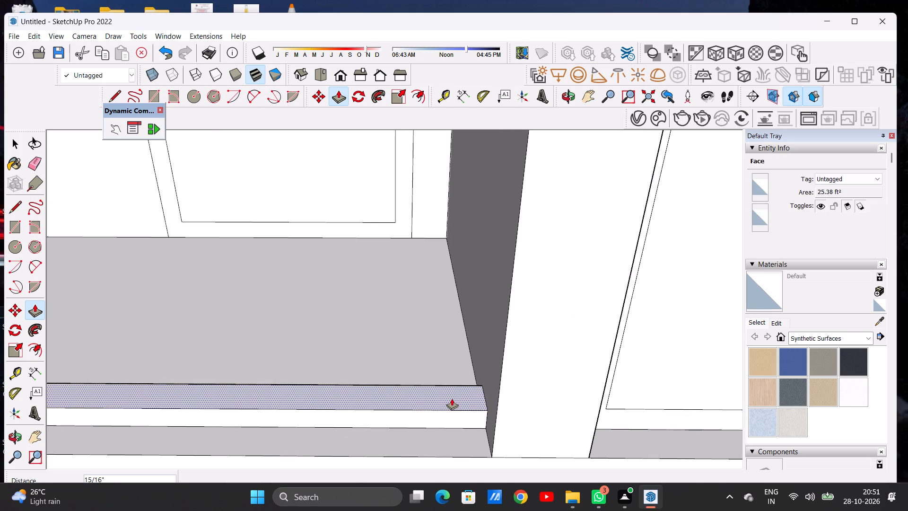
key("space")
Draw a line about 10 3/4 inches long across the raised strip's top, near its end beside the double doors.
scroll(463, 386, "down", 5)
scroll(471, 383, "up", 1)
scroll(474, 380, "down", 3)
scroll(435, 380, "down", 3)
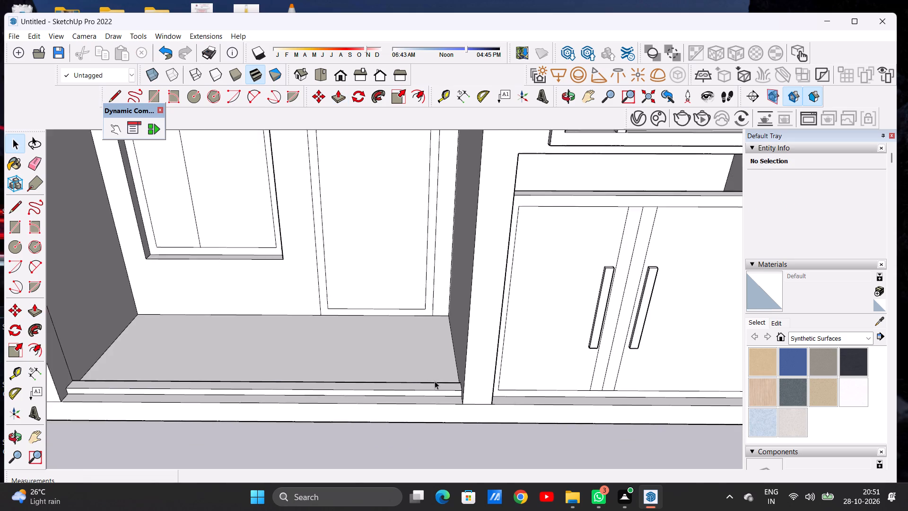
scroll(435, 381, "down", 11)
scroll(451, 387, "up", 9)
middle_click_drag(444, 388, 448, 407)
scroll(444, 394, "up", 10)
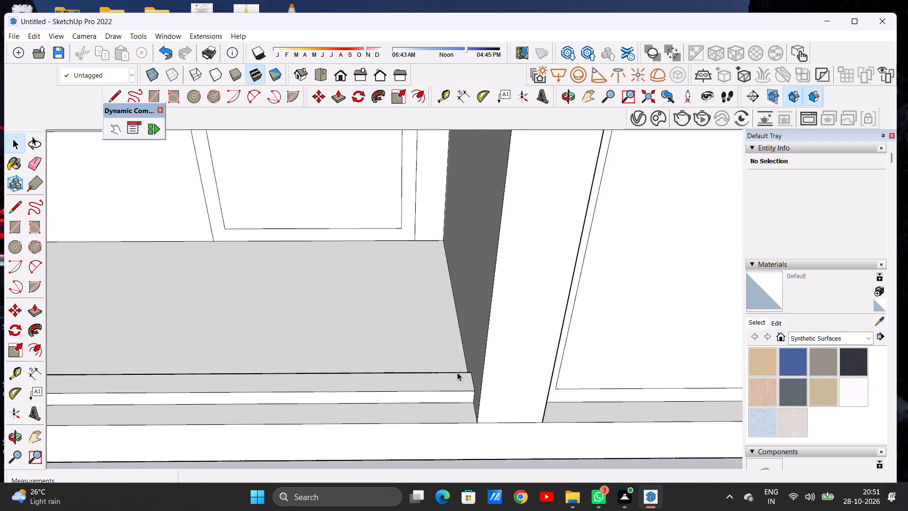
scroll(457, 372, "up", 4)
key("l")
middle_click_drag(447, 395, 447, 423)
scroll(451, 388, "up", 5)
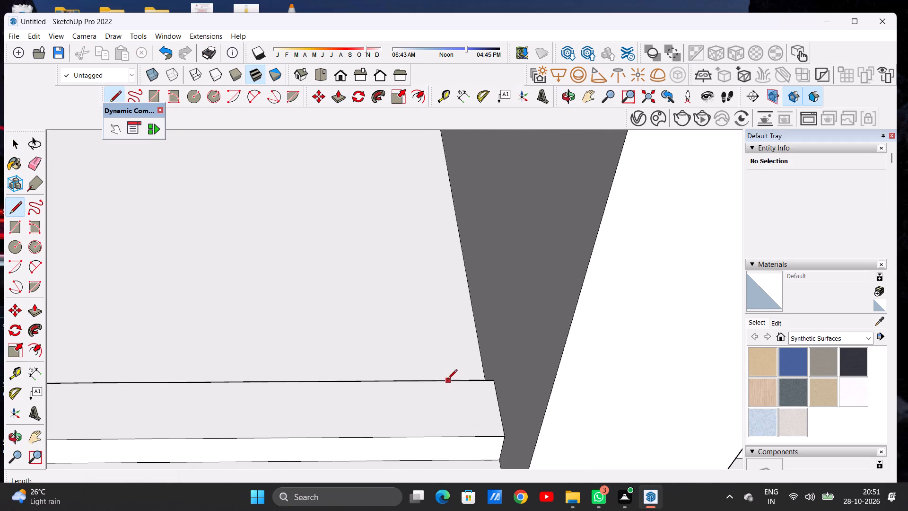
left_click(442, 379)
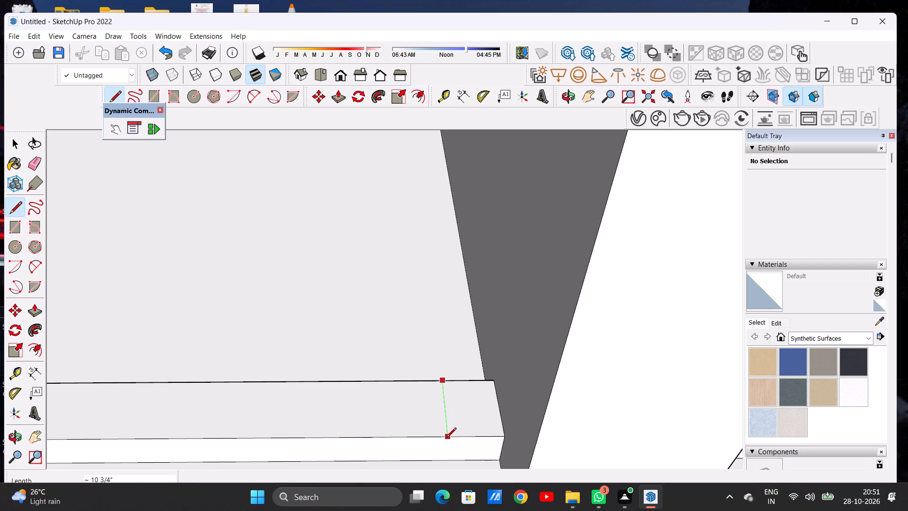
left_click(446, 438)
key("space")
Push/Pull the small end face beside the double doors up about 14' 2 1/16" to form a vertical post.
type("P")
left_click(482, 416)
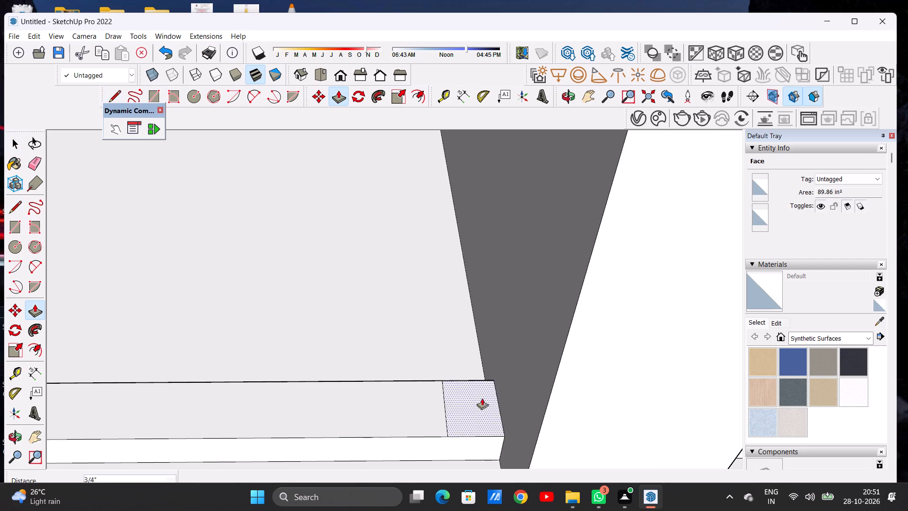
scroll(488, 352, "down", 19)
middle_click_drag(498, 356, 496, 355)
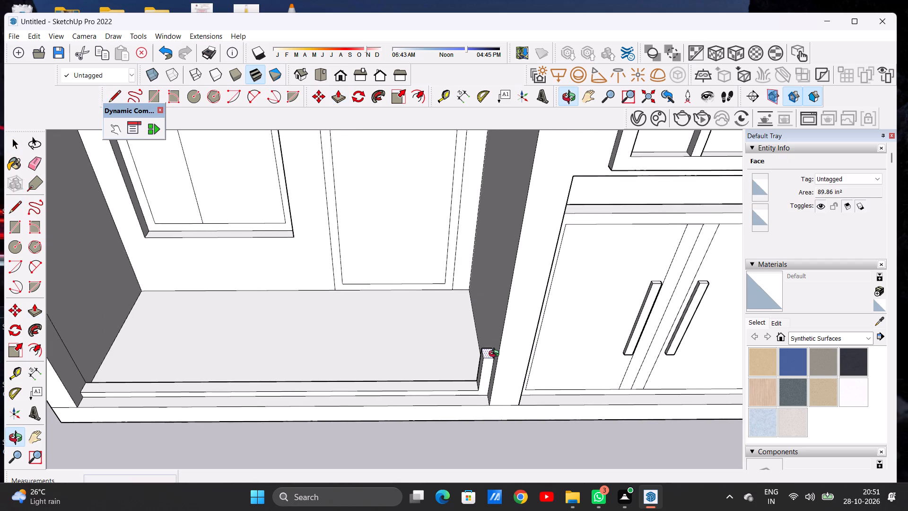
middle_click_drag(496, 355, 496, 241)
scroll(463, 364, "down", 9)
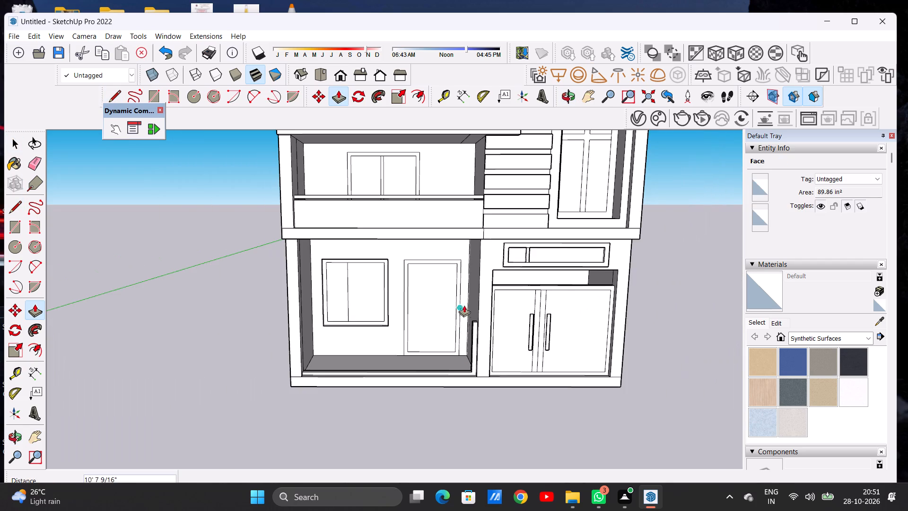
scroll(467, 299, "up", 6)
scroll(481, 298, "down", 1)
scroll(481, 298, "up", 1)
scroll(481, 298, "down", 1)
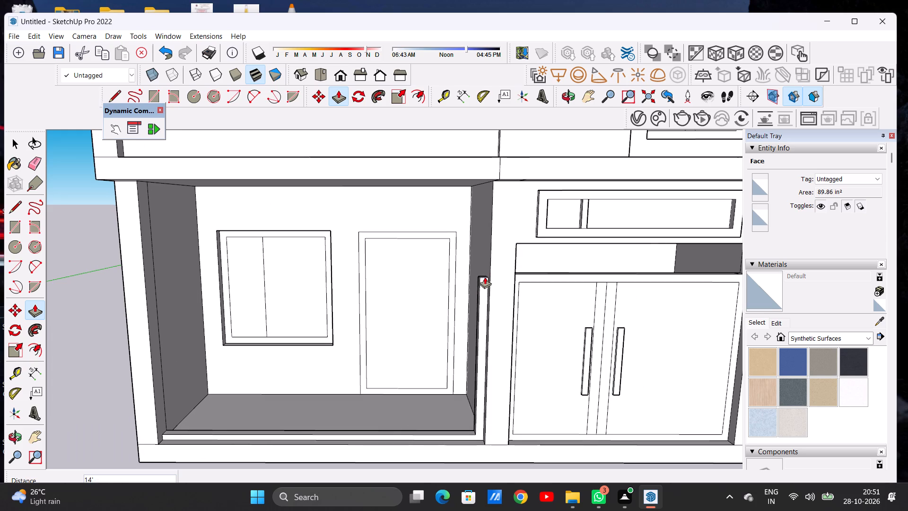
left_click(489, 275)
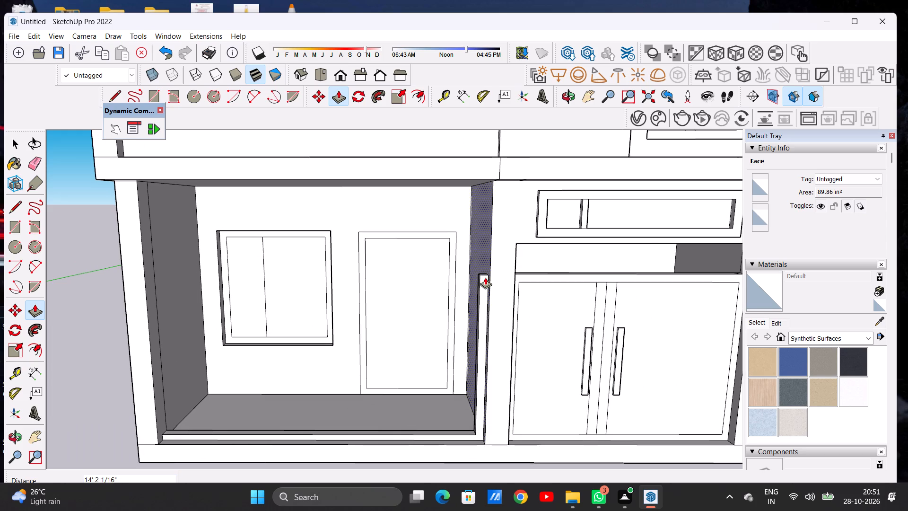
key("space")
Draw a line about 10 3/4 inches long across the raised strip's top near its opposite end, by the outer side wall.
scroll(384, 363, "down", 8)
middle_click_drag(252, 362, 249, 432)
scroll(279, 379, "up", 7)
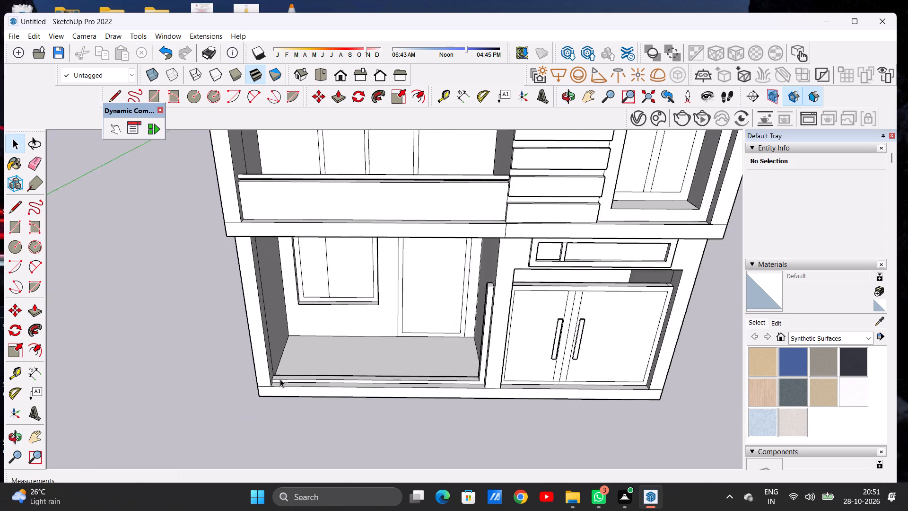
scroll(280, 379, "up", 3)
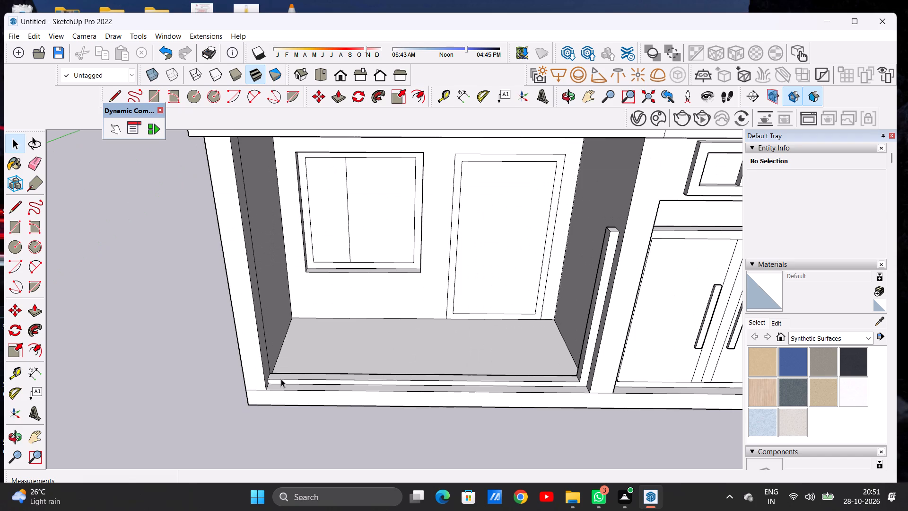
middle_click_drag(278, 378, 272, 425)
scroll(272, 371, "up", 8)
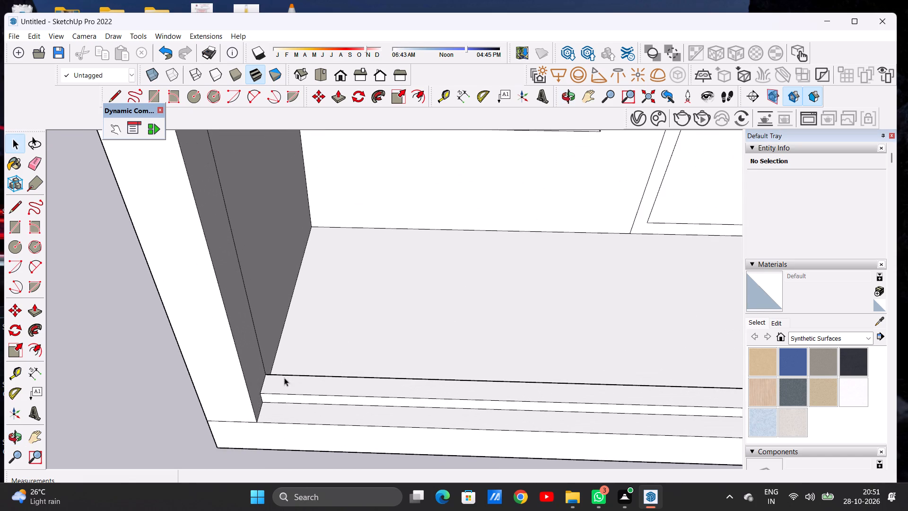
middle_click_drag(285, 379, 288, 405)
key("l")
scroll(305, 388, "up", 9)
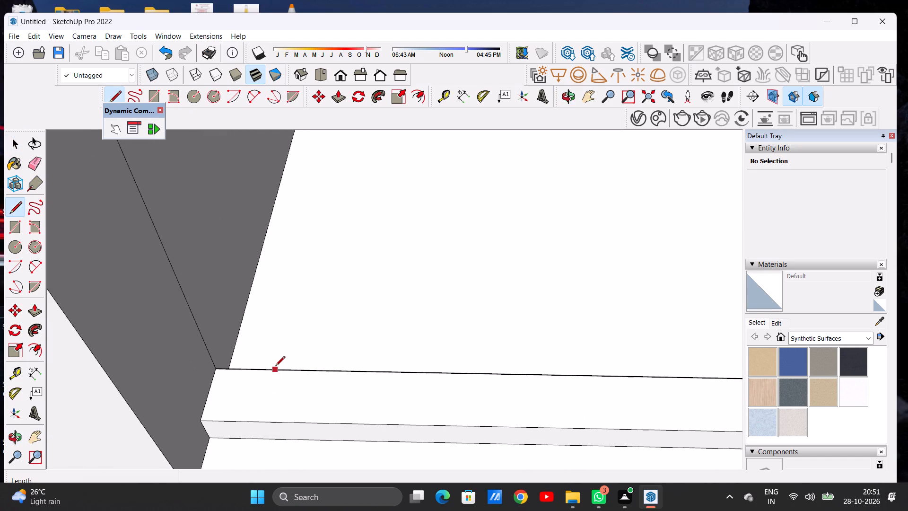
left_click(269, 368)
left_click(259, 420)
Push/Pull the small end face by the outer side wall up 14' 2 1/16", matching the first post's height.
key("p")
left_click(247, 405)
scroll(288, 372, "down", 9)
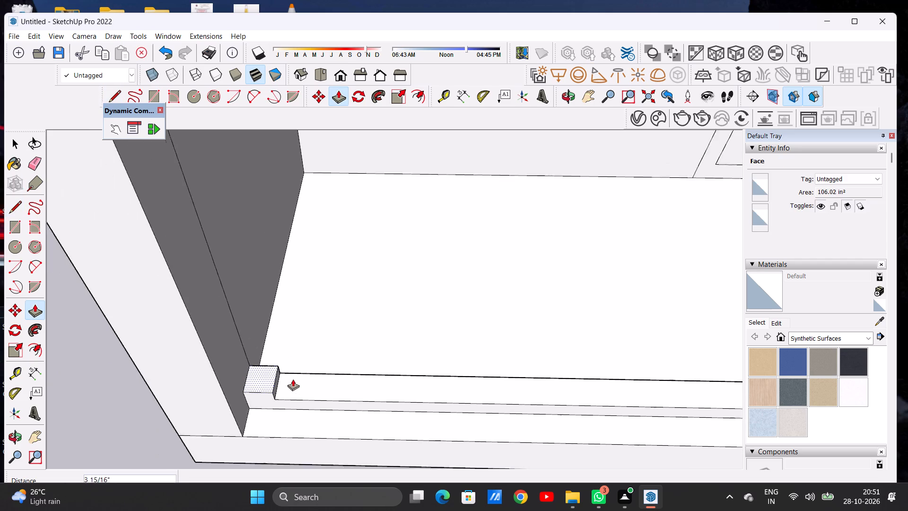
scroll(293, 379, "down", 3)
scroll(293, 386, "up", 1)
scroll(293, 386, "down", 12)
scroll(265, 300, "up", 7)
scroll(266, 301, "down", 9)
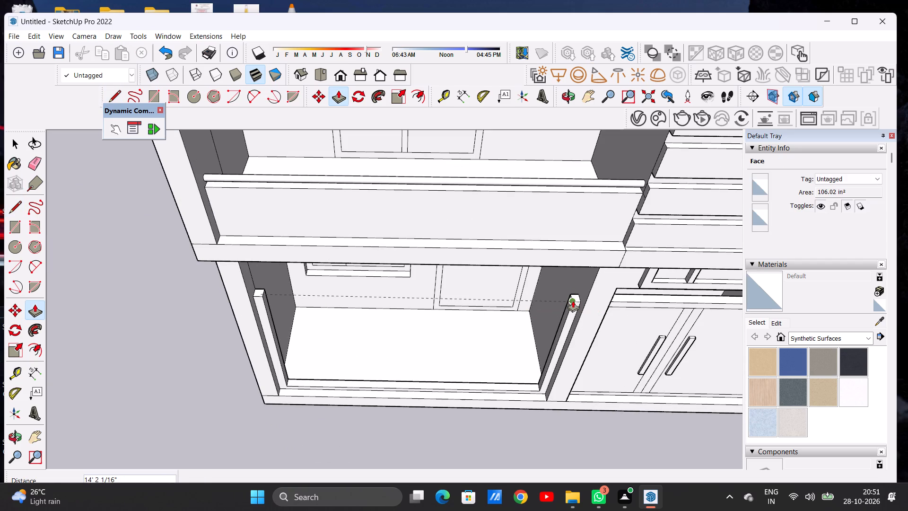
left_click(573, 300)
key("space")
Push the inner side face of the outer-wall post slightly inward to make the post narrower.
scroll(315, 344, "down", 11)
middle_click_drag(324, 376, 320, 260)
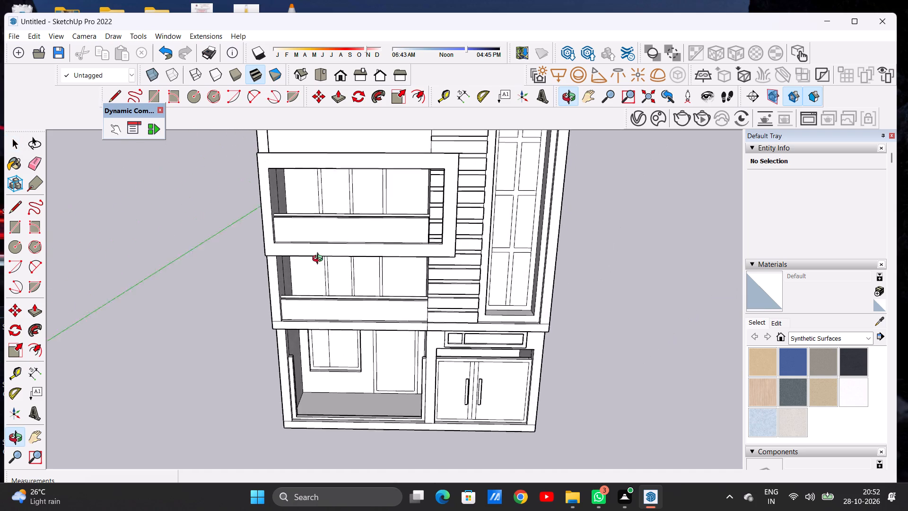
middle_click_drag(320, 260, 319, 257)
scroll(341, 404, "up", 3)
middle_click_drag(340, 411, 276, 380)
scroll(279, 357, "up", 12)
key("p")
scroll(290, 327, "up", 4)
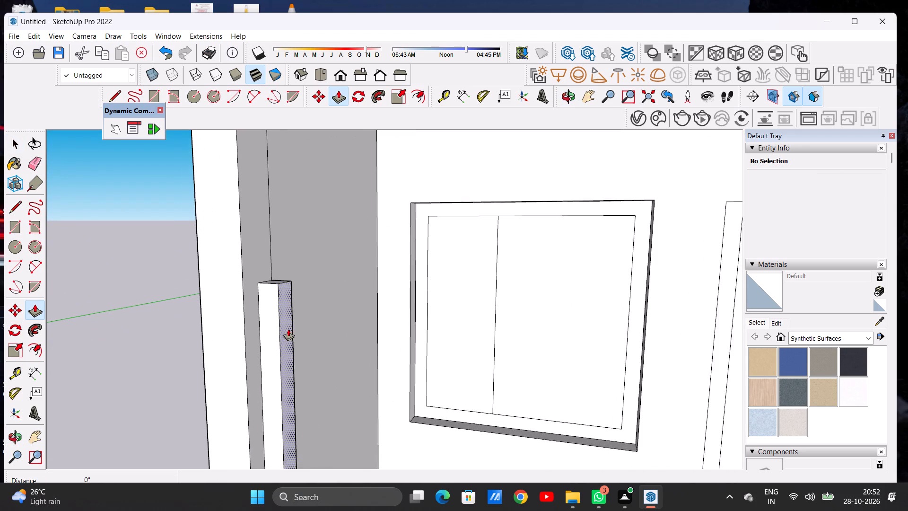
left_click(285, 336)
left_click(281, 334)
key("space")
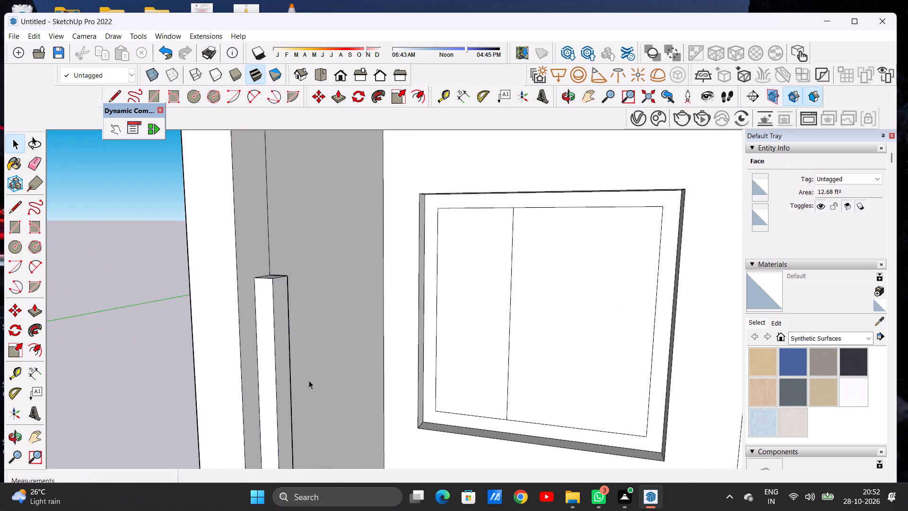
Draw a line about 10 3/4 inches long across the inner side face of the outer-wall post, just below its top.
scroll(312, 385, "down", 17)
middle_click_drag(318, 371, 378, 351)
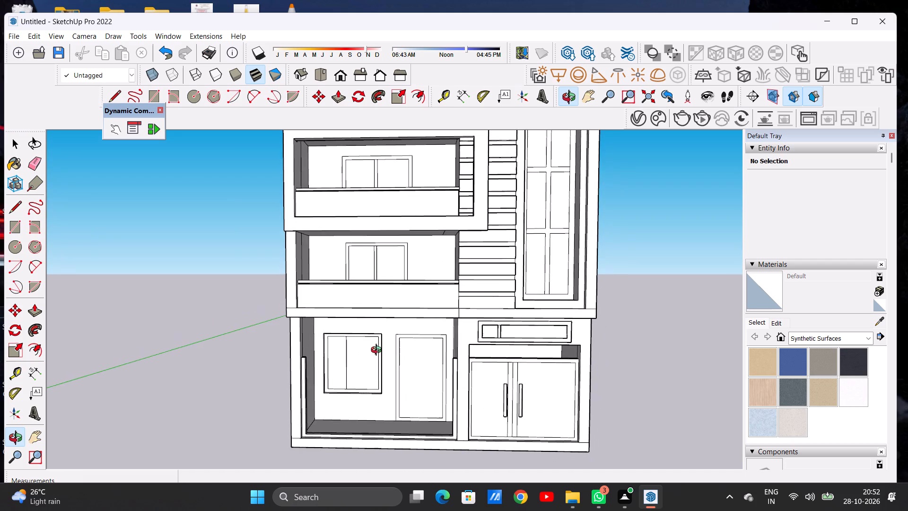
middle_click_drag(378, 351, 378, 352)
scroll(336, 359, "up", 7)
middle_click_drag(320, 362, 173, 382)
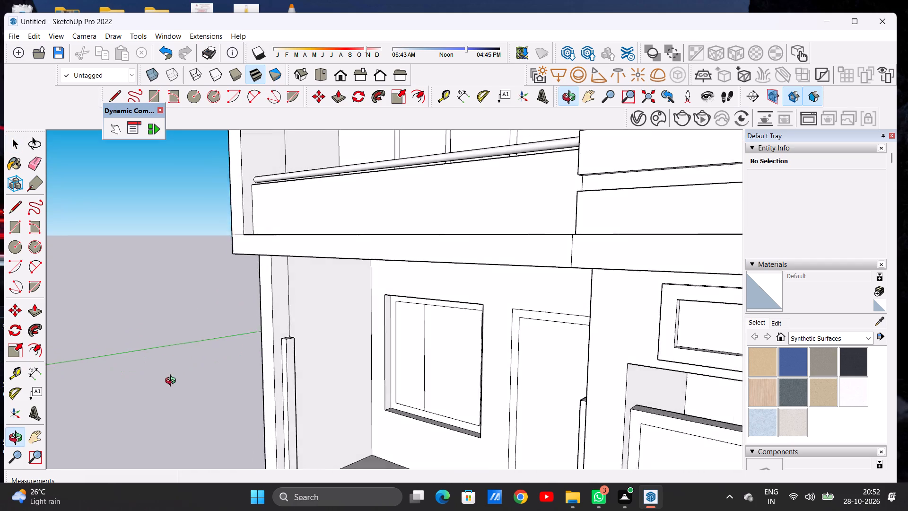
middle_click_drag(173, 382, 172, 383)
scroll(291, 353, "up", 4)
scroll(291, 353, "down", 1)
scroll(291, 353, "up", 2)
key("l")
scroll(287, 342, "up", 6)
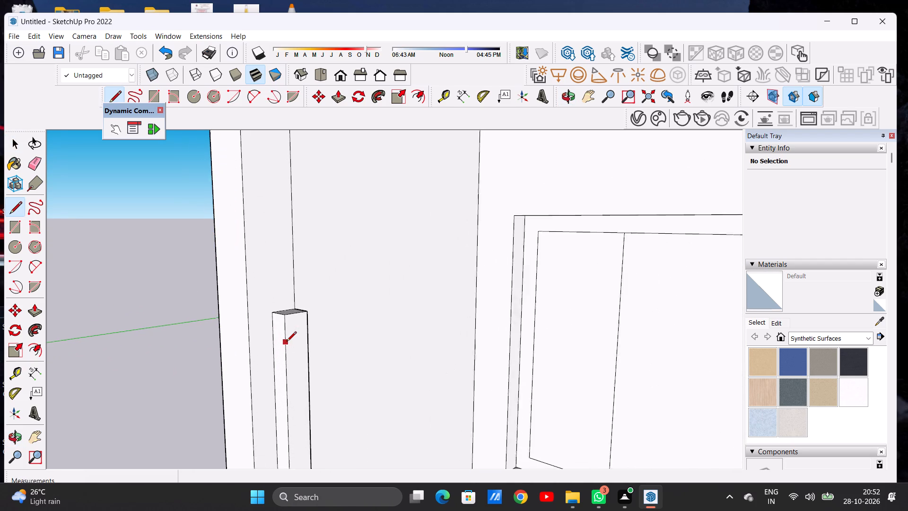
left_click(288, 343)
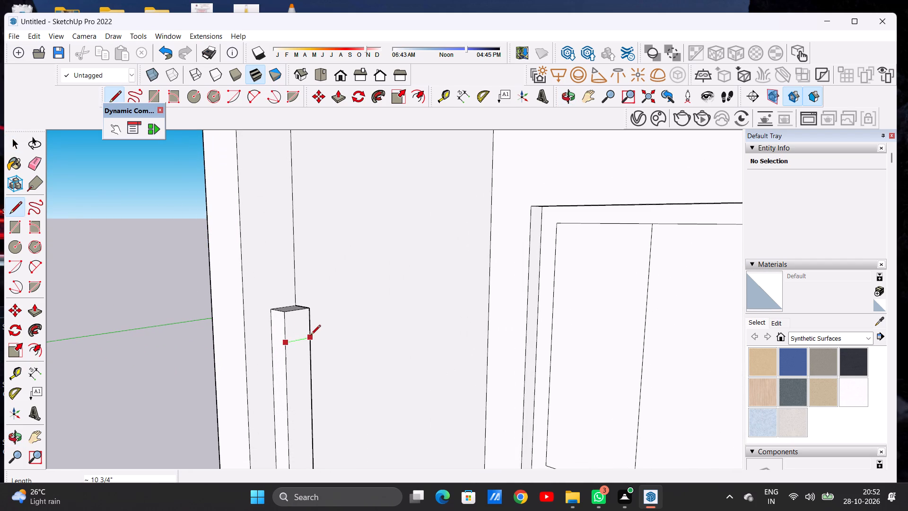
left_click(311, 335)
key("space")
Push/Pull the post's small top side face about 26' 11 13/16" across the bay to the opposite post, forming a top rail.
type("P")
left_click(299, 319)
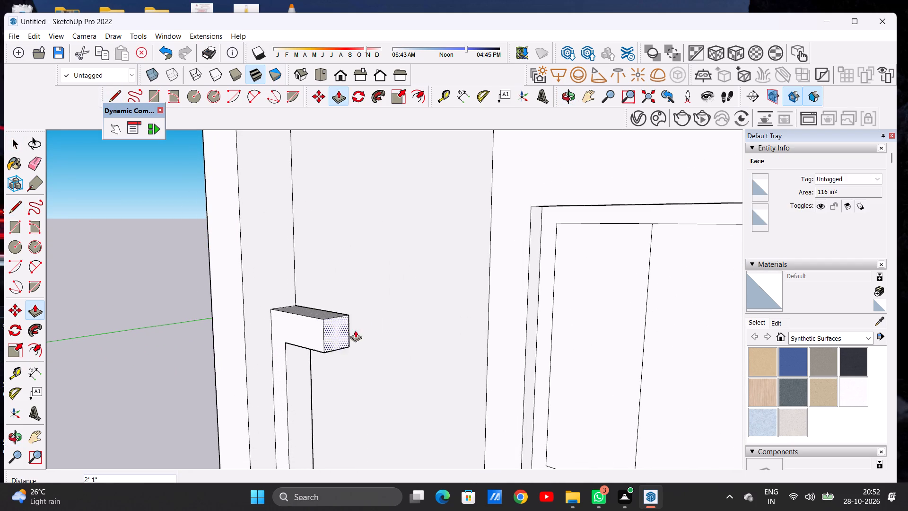
scroll(354, 338, "down", 19)
scroll(354, 338, "up", 1)
scroll(354, 338, "down", 5)
middle_click_drag(397, 359, 451, 359)
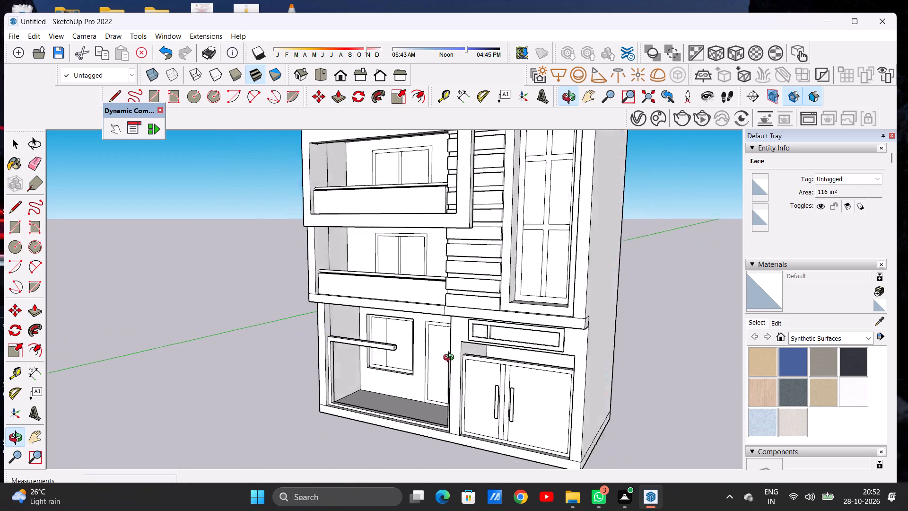
middle_click_drag(451, 359, 472, 352)
scroll(415, 352, "up", 8)
middle_click_drag(409, 361, 473, 357)
scroll(494, 344, "up", 7)
scroll(509, 349, "down", 1)
scroll(509, 349, "up", 2)
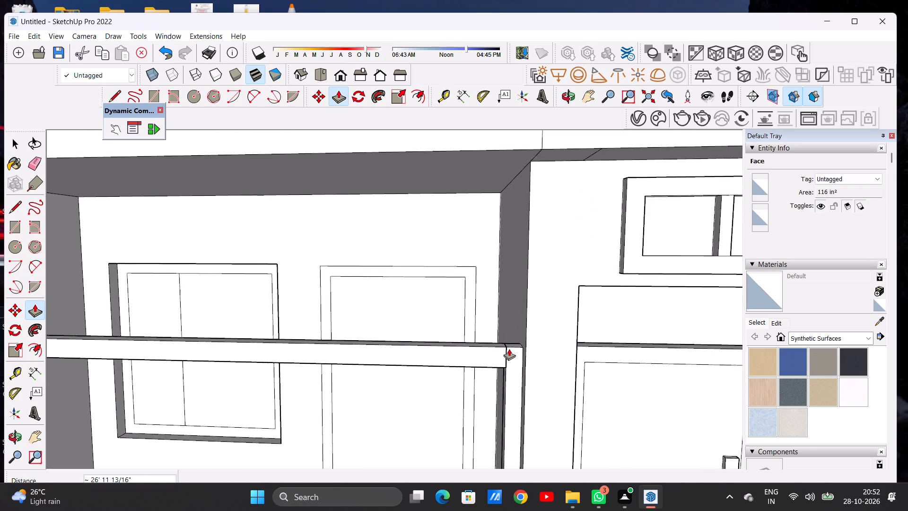
scroll(509, 349, "up", 3)
middle_click_drag(509, 350, 478, 371)
scroll(489, 366, "up", 10)
scroll(471, 379, "down", 1)
scroll(471, 379, "up", 4)
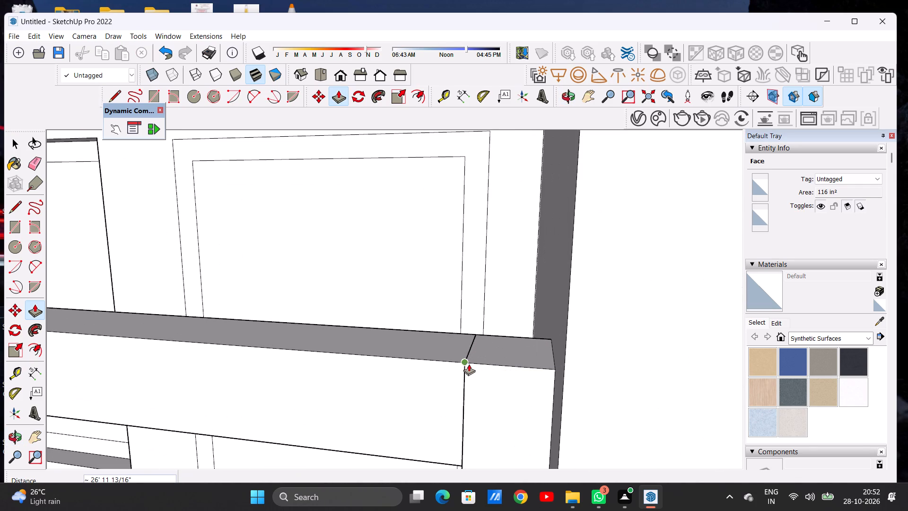
left_click(469, 362)
key("space")
scroll(460, 369, "down", 18)
scroll(537, 332, "up", 1)
scroll(538, 332, "down", 5)
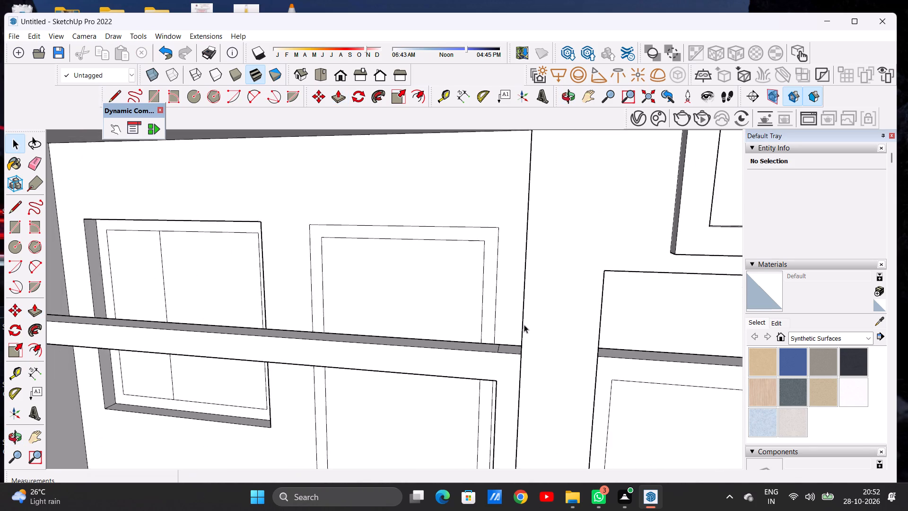
Draw three short parallel lines about 10 3/4" long across the bay's raised front strip near its middle, marking two small adjoining cells.
scroll(524, 325, "down", 16)
middle_click_drag(425, 374, 459, 361)
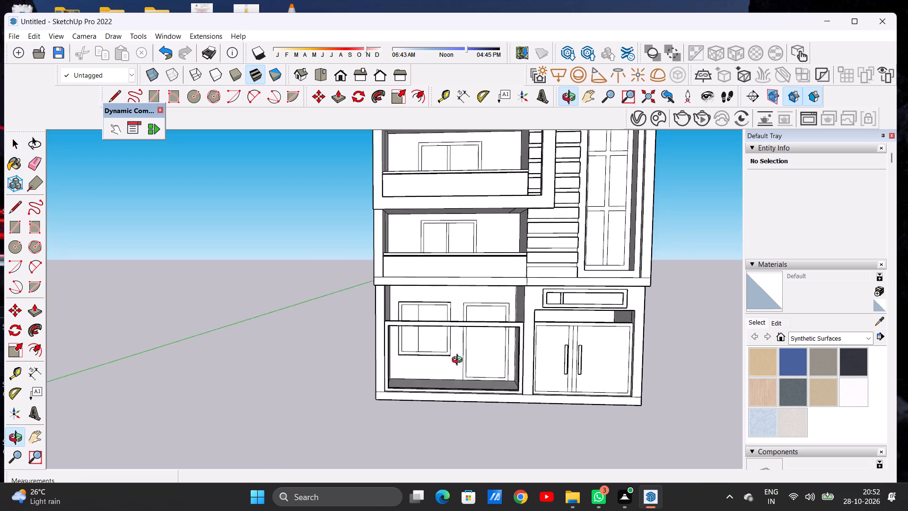
middle_click_drag(459, 361, 455, 400)
scroll(464, 379, "up", 14)
middle_click_drag(448, 403, 451, 442)
scroll(257, 326, "down", 7)
middle_click_drag(267, 331, 285, 381)
scroll(336, 346, "up", 12)
middle_click_drag(336, 342, 335, 371)
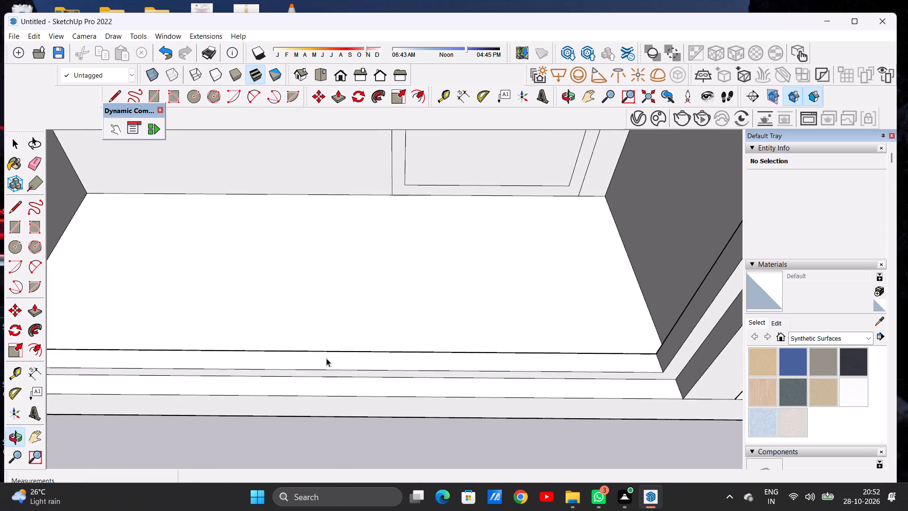
scroll(326, 358, "up", 3)
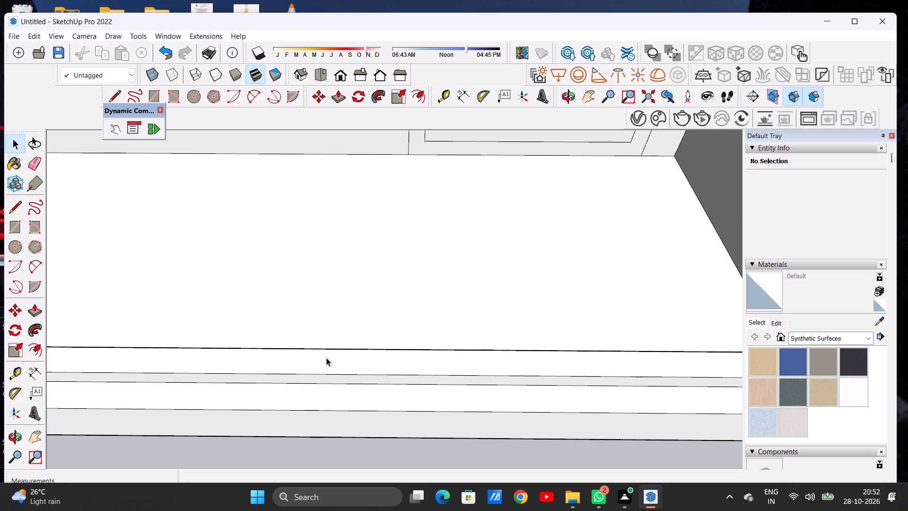
scroll(326, 358, "down", 13)
scroll(409, 324, "down", 5)
middle_click_drag(342, 323, 352, 329)
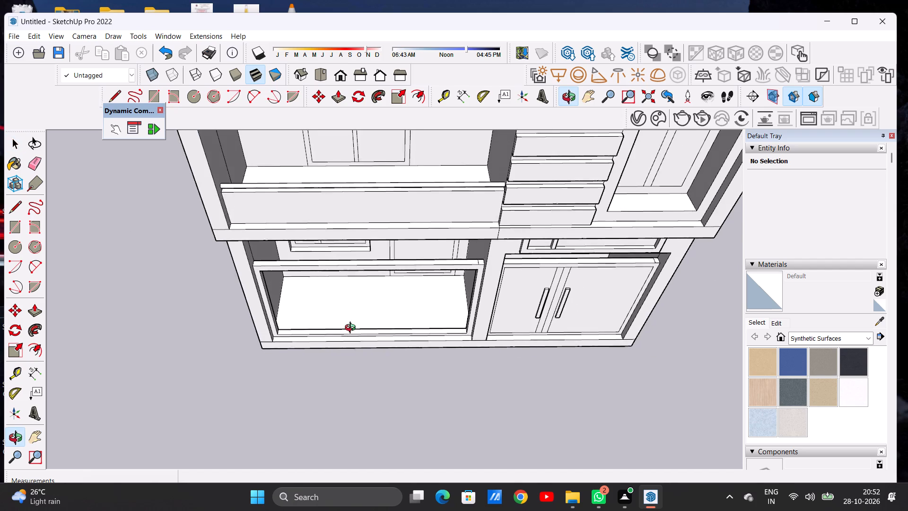
middle_click_drag(352, 329, 363, 350)
scroll(374, 324, "up", 7)
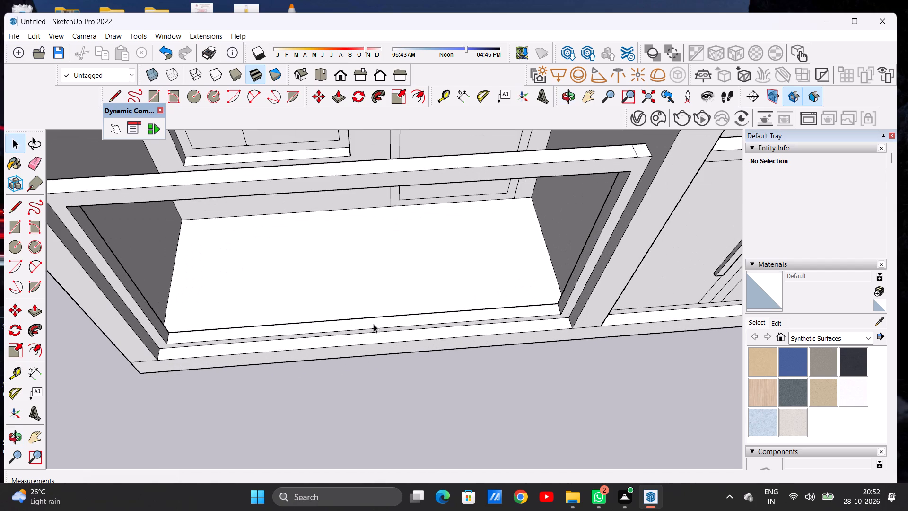
key("l")
scroll(373, 325, "up", 2)
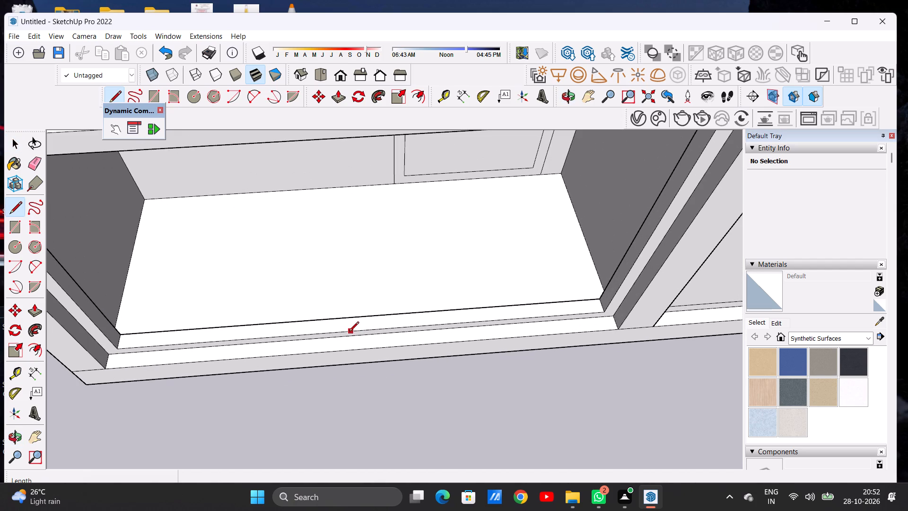
left_click(337, 334)
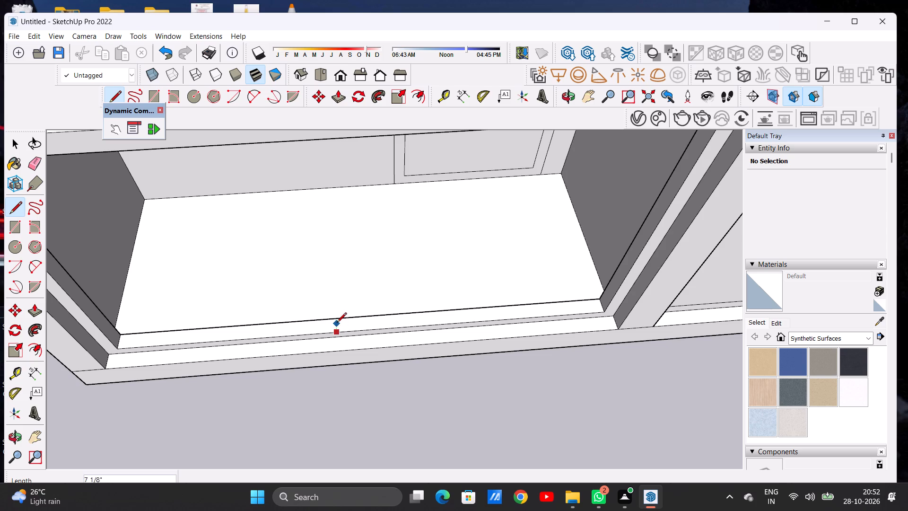
left_click(337, 319)
scroll(352, 321, "up", 3)
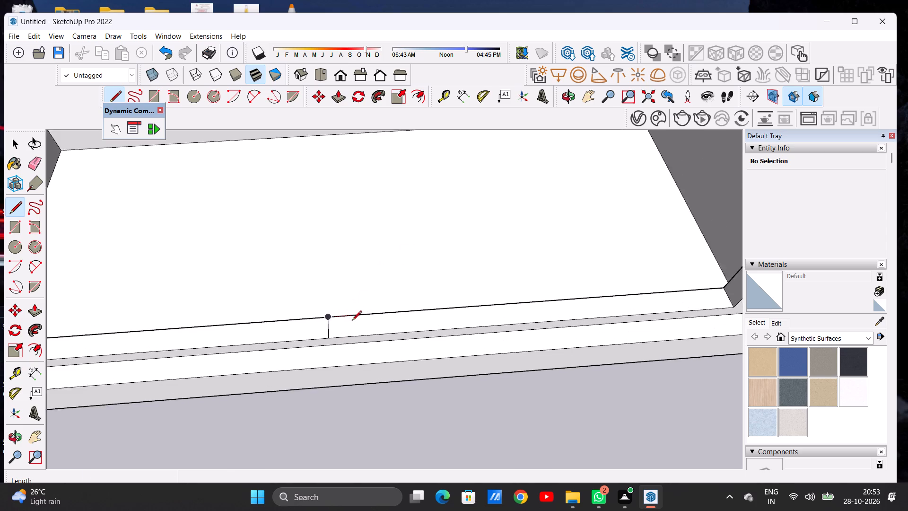
scroll(352, 321, "up", 3)
left_click(377, 312)
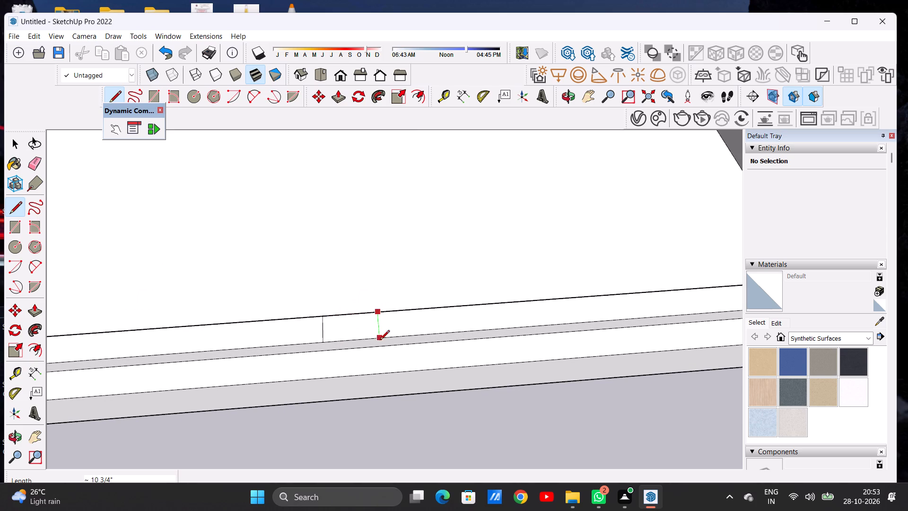
left_click(380, 341)
left_click(351, 312)
left_click(357, 339)
key("space")
Push/Pull the middle section of the ledge in front of the roof parapet up to the level of the parapet's top.
scroll(362, 352, "down", 15)
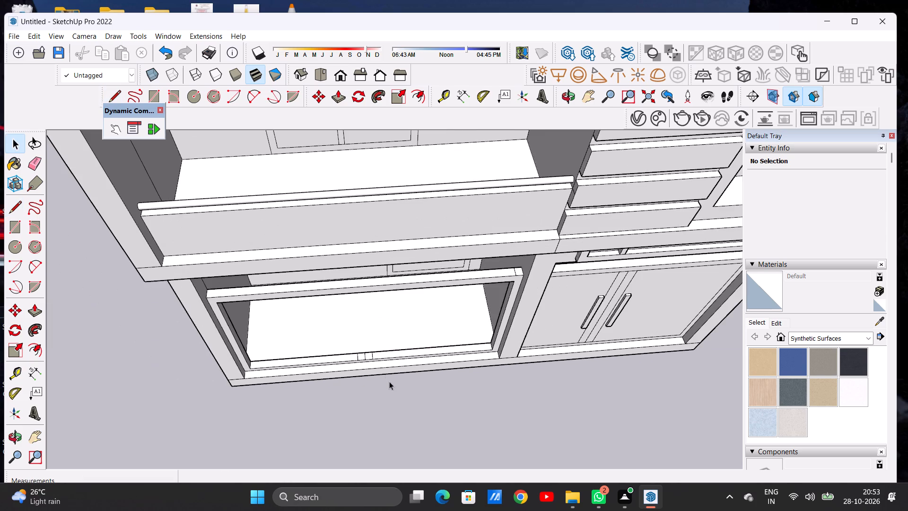
middle_click_drag(389, 381, 380, 353)
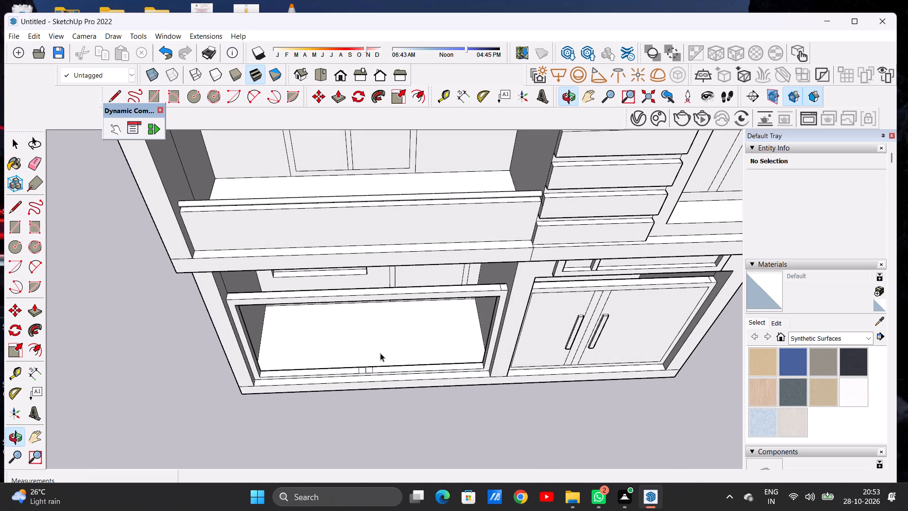
scroll(354, 368, "down", 3)
scroll(354, 368, "up", 1)
scroll(354, 368, "down", 13)
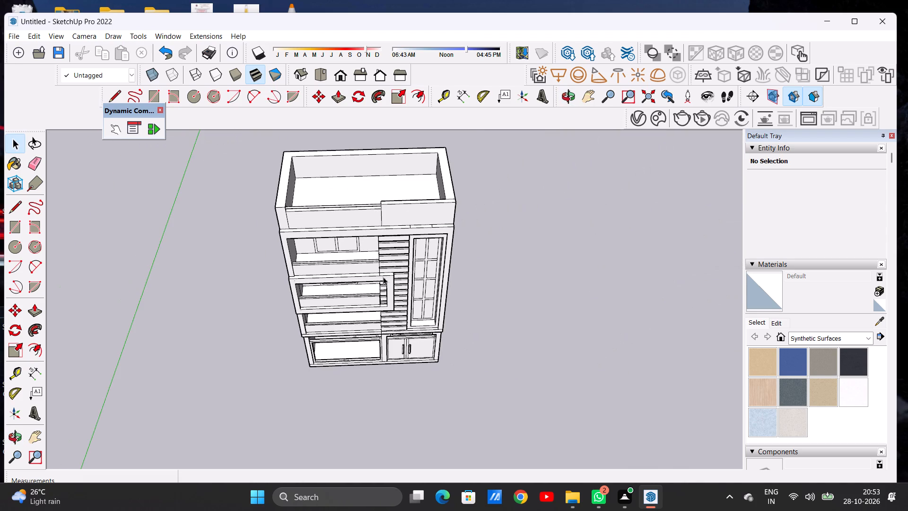
scroll(400, 254, "up", 8)
scroll(396, 259, "down", 6)
middle_click_drag(418, 298, 372, 263)
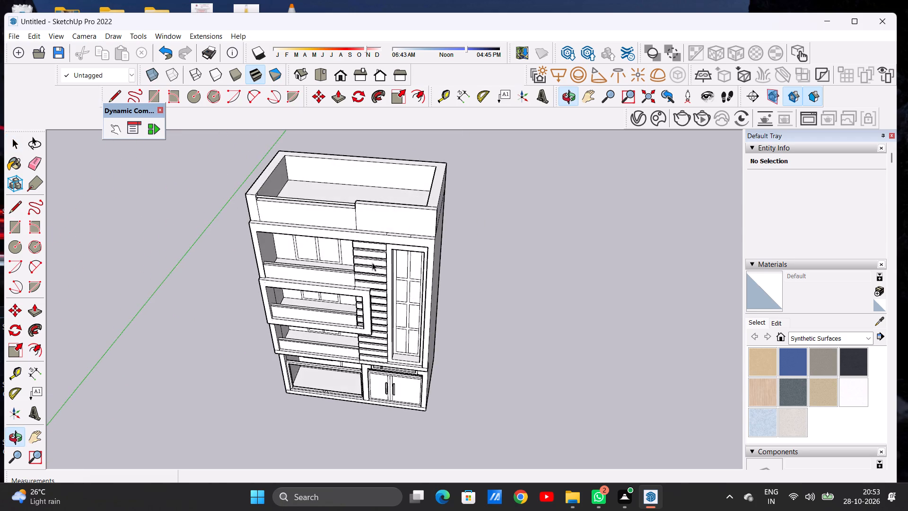
scroll(396, 240, "up", 6)
key("p")
scroll(400, 227, "up", 11)
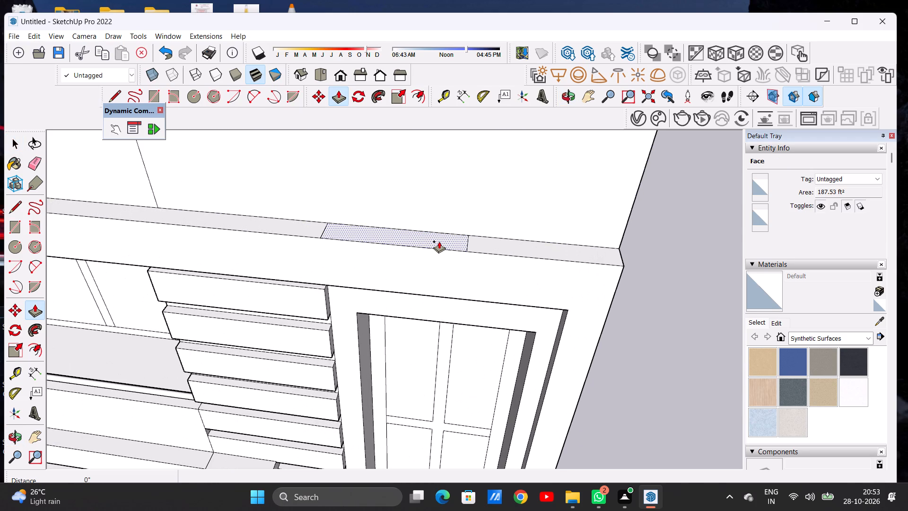
left_click(439, 241)
scroll(441, 229, "down", 8)
scroll(443, 238, "up", 1)
scroll(443, 238, "down", 4)
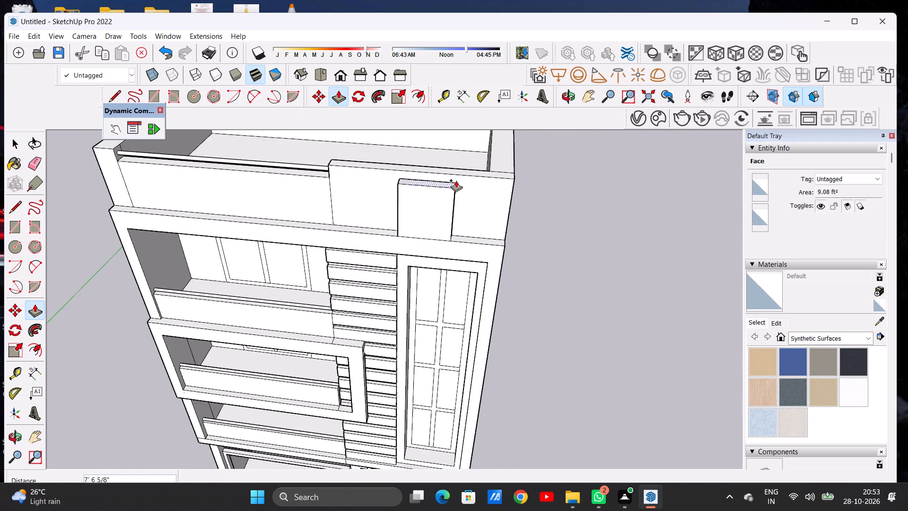
scroll(458, 170, "up", 13)
left_click(458, 179)
key("space")
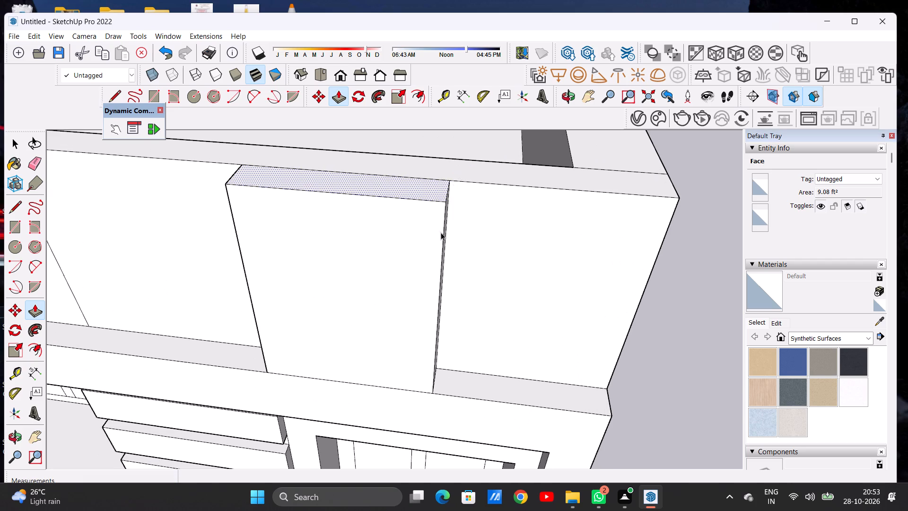
Examine the rooftop parapet and the whole front facade from several angles.
scroll(439, 243, "down", 10)
scroll(419, 242, "up", 1)
scroll(419, 242, "down", 4)
middle_click_drag(403, 274, 410, 182)
scroll(472, 269, "down", 6)
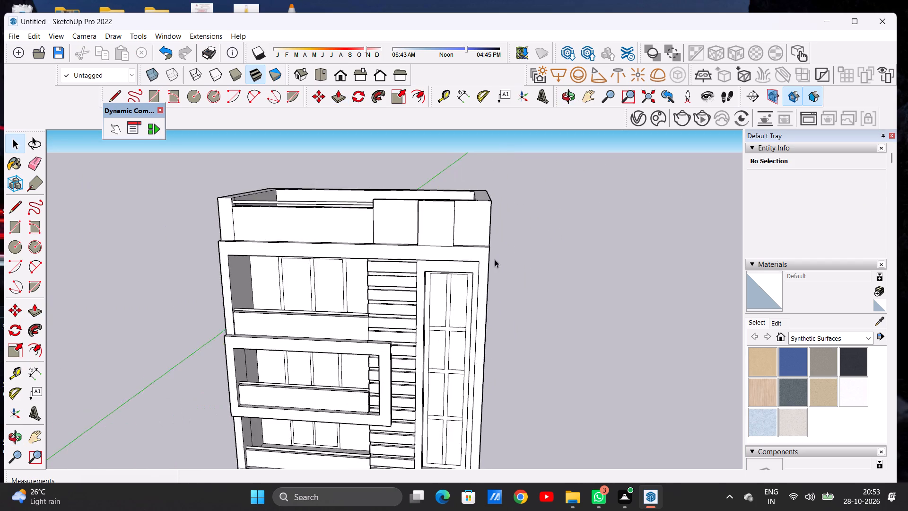
scroll(495, 259, "down", 7)
middle_click_drag(461, 273, 460, 253)
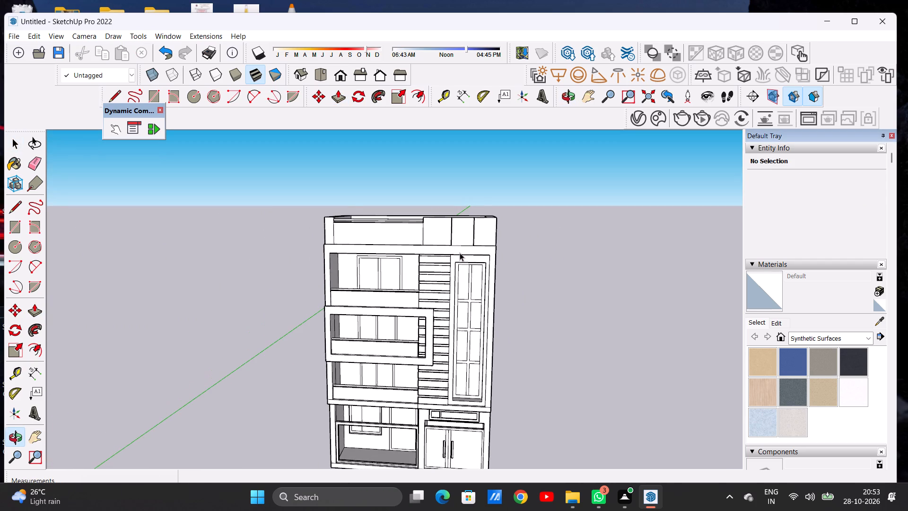
scroll(460, 253, "down", 3)
scroll(460, 253, "up", 1)
scroll(460, 253, "down", 3)
scroll(456, 245, "up", 11)
middle_click_drag(442, 247, 487, 226)
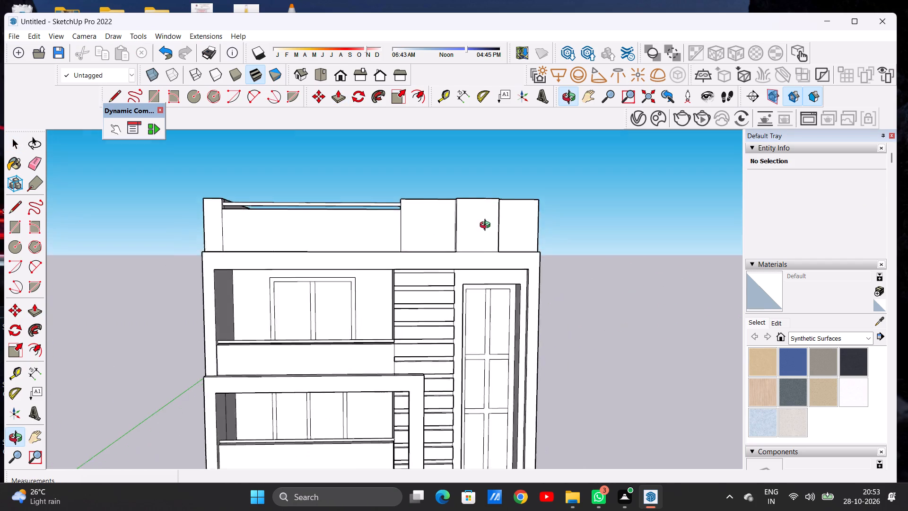
middle_click_drag(487, 226, 491, 225)
scroll(379, 262, "down", 9)
scroll(380, 260, "up", 1)
scroll(379, 259, "down", 3)
scroll(369, 425, "up", 4)
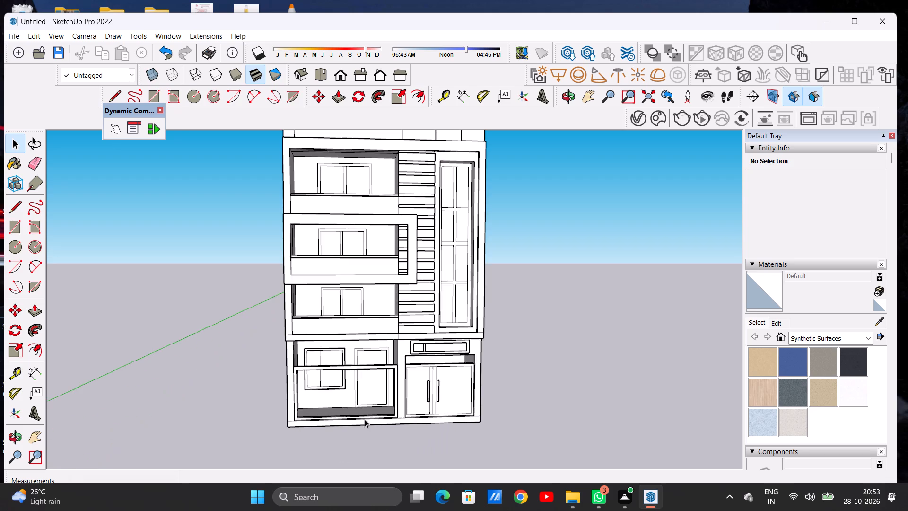
Push/Pull the small strip cell nearer the double doors up about 13' 3 1/4" to the top rail's underside.
scroll(365, 419, "up", 1)
middle_click_drag(355, 387, 352, 430)
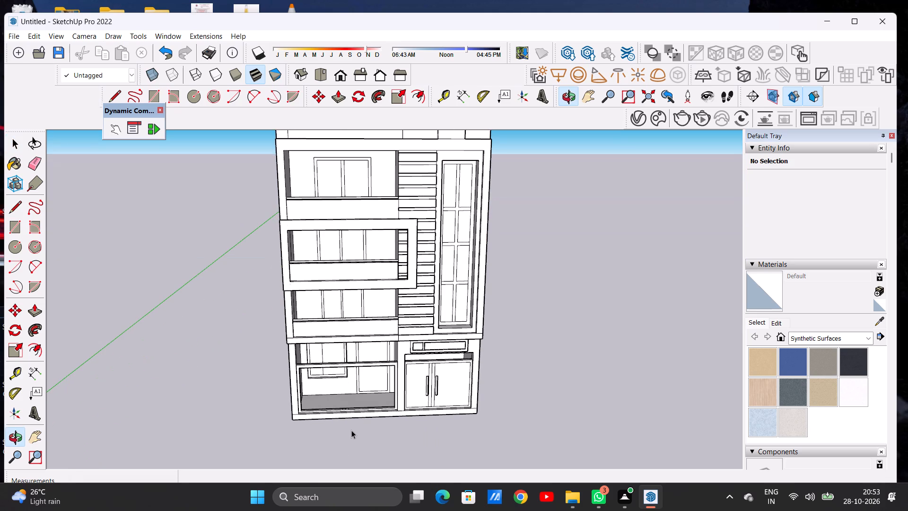
scroll(325, 361, "down", 7)
middle_click_drag(326, 375, 316, 446)
scroll(341, 340, "up", 14)
middle_click_drag(339, 436, 303, 414)
scroll(318, 438, "up", 4)
middle_click_drag(323, 440, 357, 431)
scroll(346, 394, "down", 9)
middle_click_drag(348, 412, 349, 433)
scroll(344, 410, "up", 6)
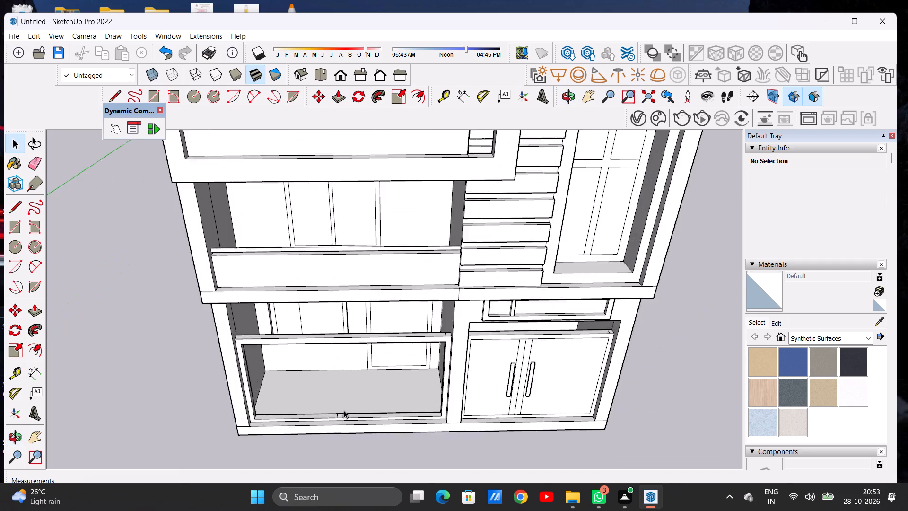
scroll(344, 410, "up", 12)
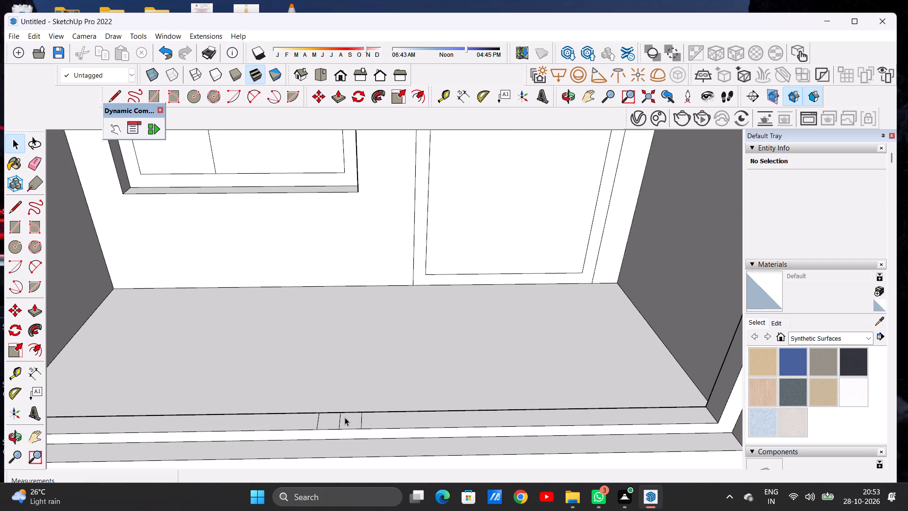
key("p")
scroll(345, 417, "up", 5)
left_click(354, 419)
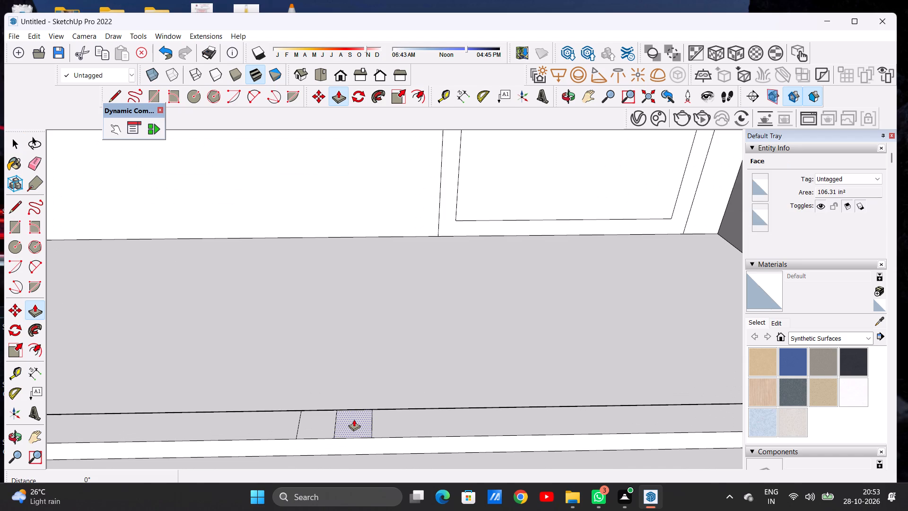
scroll(365, 355, "down", 2)
scroll(365, 355, "up", 2)
scroll(365, 355, "down", 12)
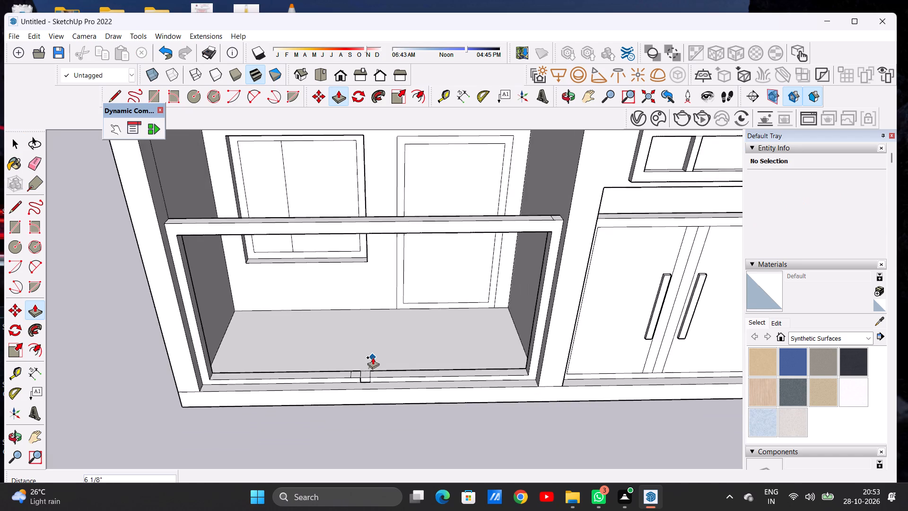
scroll(373, 357, "down", 8)
scroll(376, 284, "up", 6)
middle_click_drag(370, 308, 364, 248)
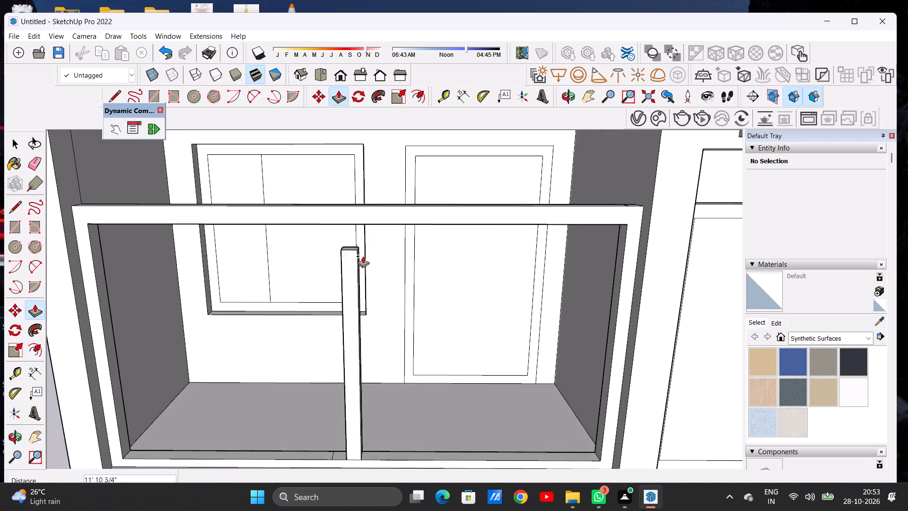
scroll(363, 255, "down", 6)
scroll(361, 235, "up", 6)
left_click(594, 247)
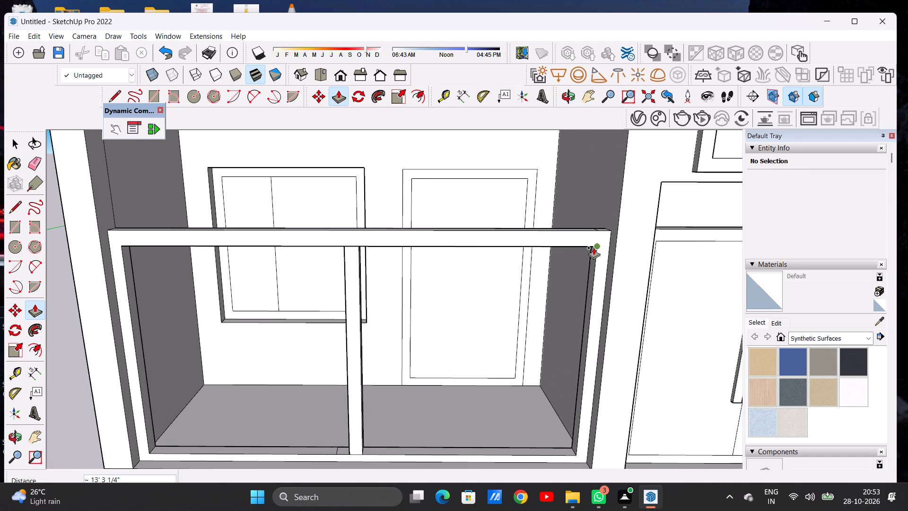
Push/Pull the adjoining small strip cell up about 13' 3 1/4" to the top rail, completing the paired middle post.
scroll(405, 253, "down", 5)
middle_click_drag(339, 308, 336, 379)
scroll(354, 370, "up", 9)
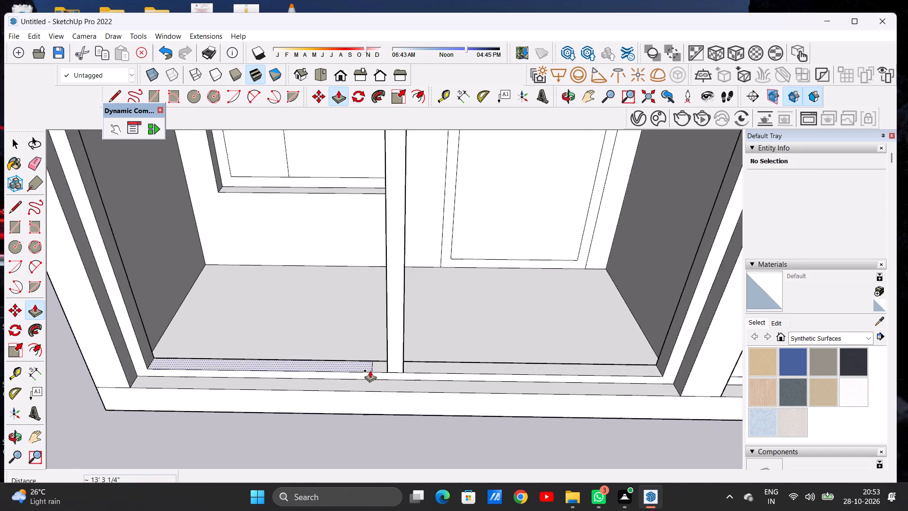
scroll(370, 370, "up", 10)
left_click(399, 365)
scroll(408, 256, "down", 8)
scroll(415, 292, "up", 1)
scroll(416, 293, "down", 2)
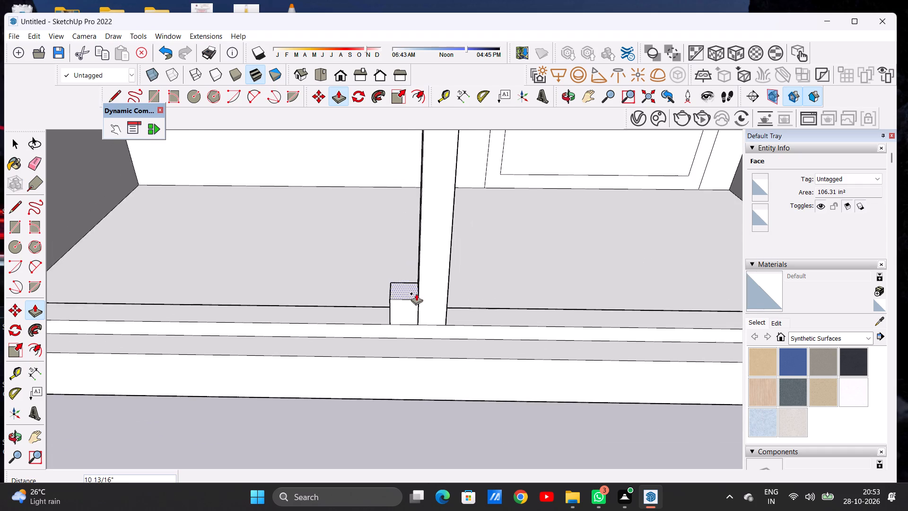
scroll(416, 293, "down", 15)
scroll(421, 211, "up", 8)
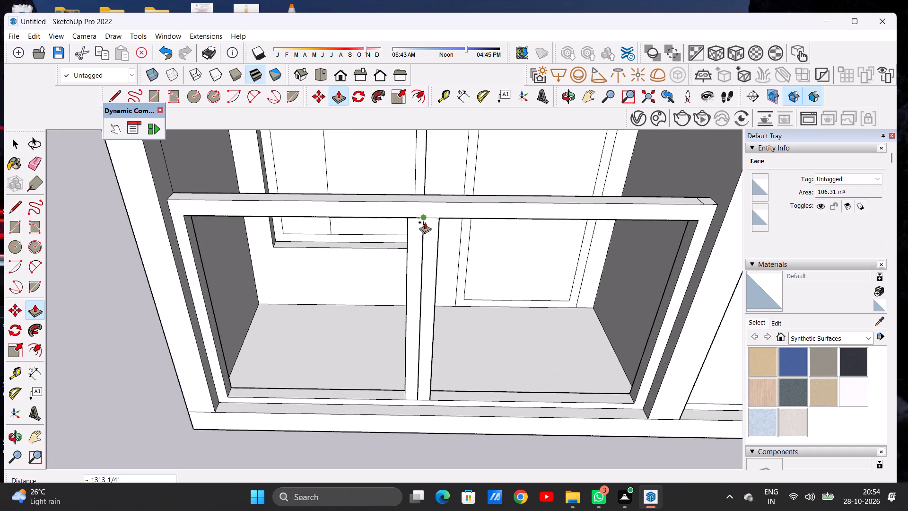
left_click(424, 219)
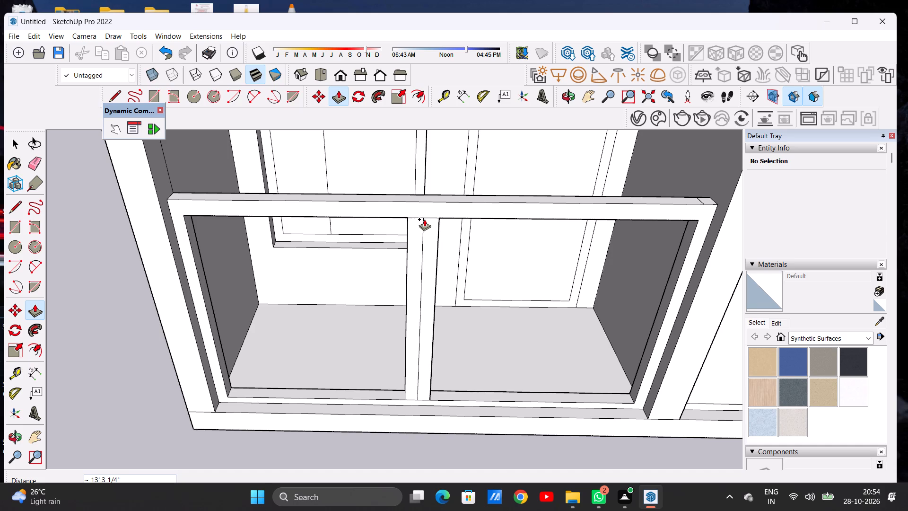
scroll(260, 354, "down", 9)
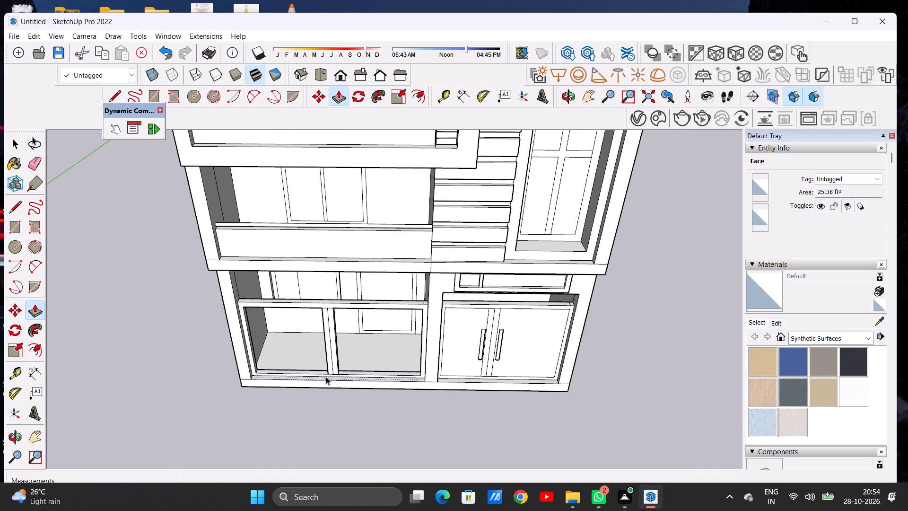
key("space")
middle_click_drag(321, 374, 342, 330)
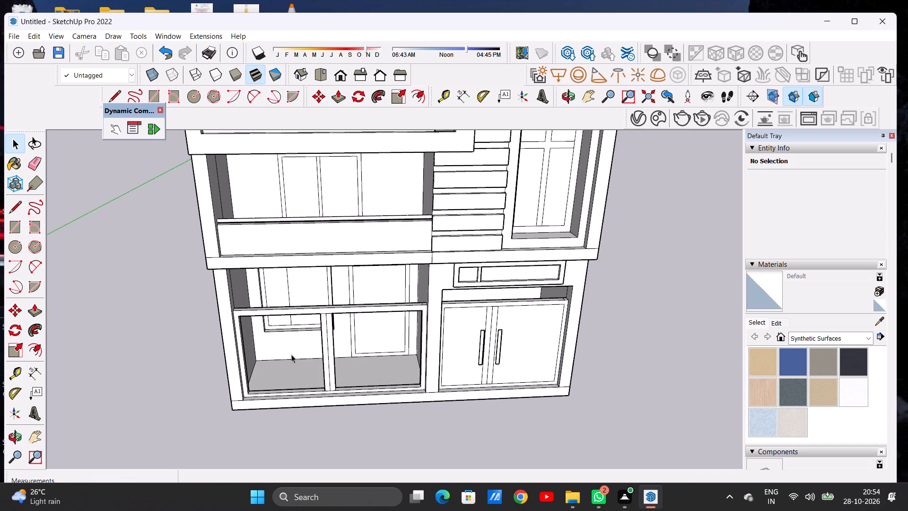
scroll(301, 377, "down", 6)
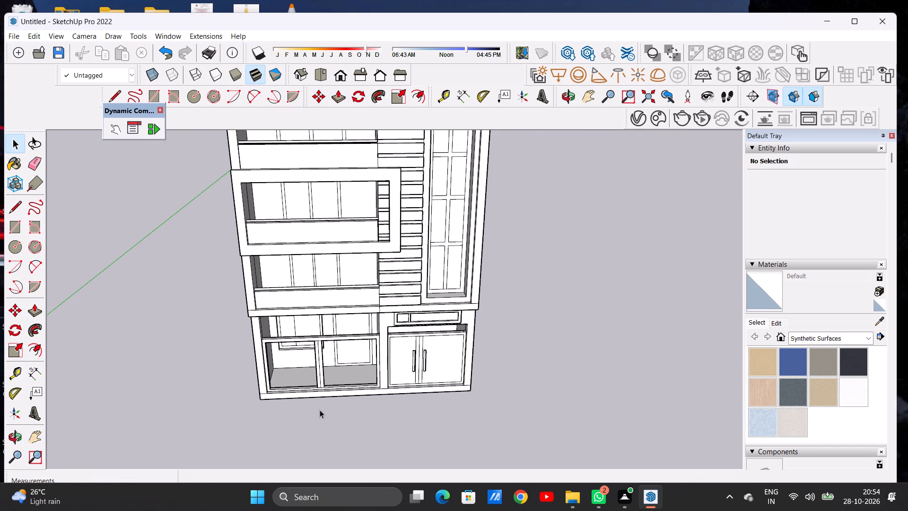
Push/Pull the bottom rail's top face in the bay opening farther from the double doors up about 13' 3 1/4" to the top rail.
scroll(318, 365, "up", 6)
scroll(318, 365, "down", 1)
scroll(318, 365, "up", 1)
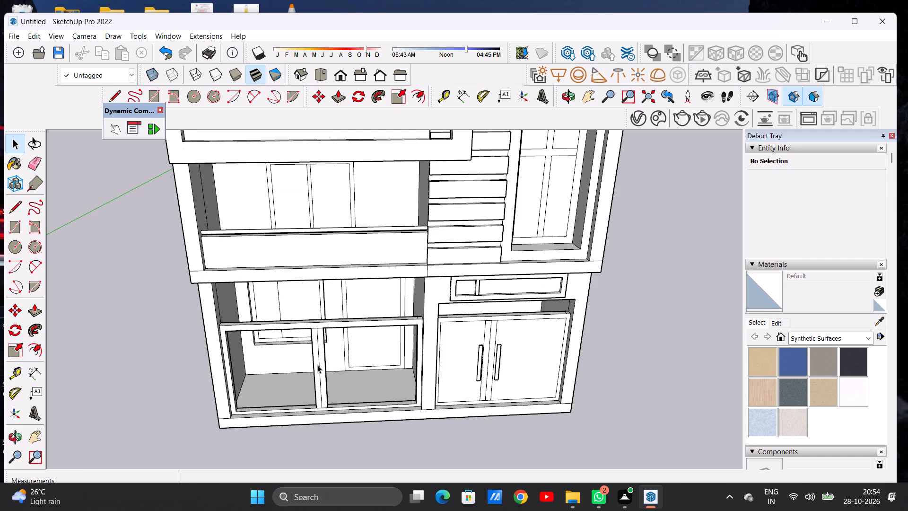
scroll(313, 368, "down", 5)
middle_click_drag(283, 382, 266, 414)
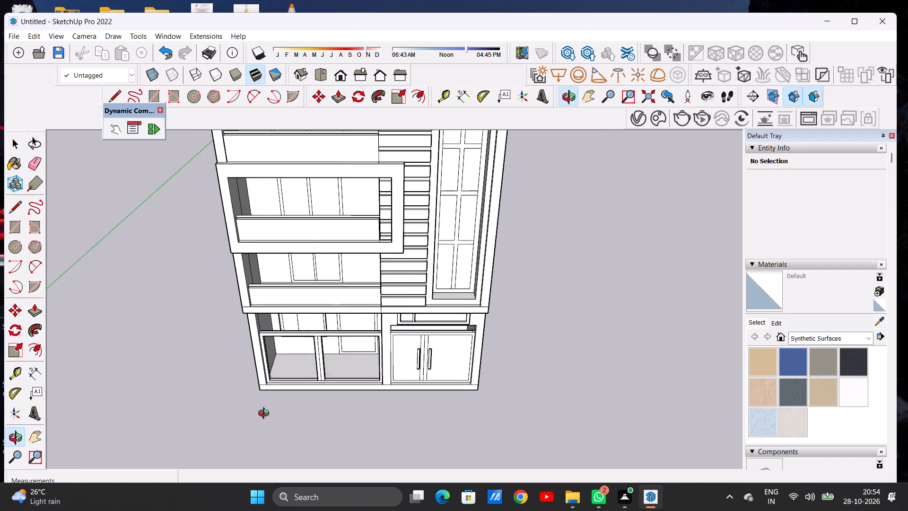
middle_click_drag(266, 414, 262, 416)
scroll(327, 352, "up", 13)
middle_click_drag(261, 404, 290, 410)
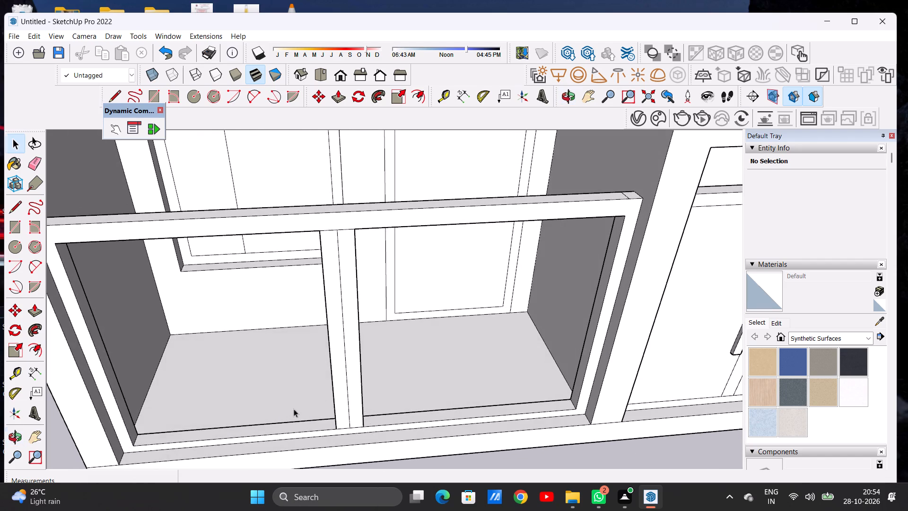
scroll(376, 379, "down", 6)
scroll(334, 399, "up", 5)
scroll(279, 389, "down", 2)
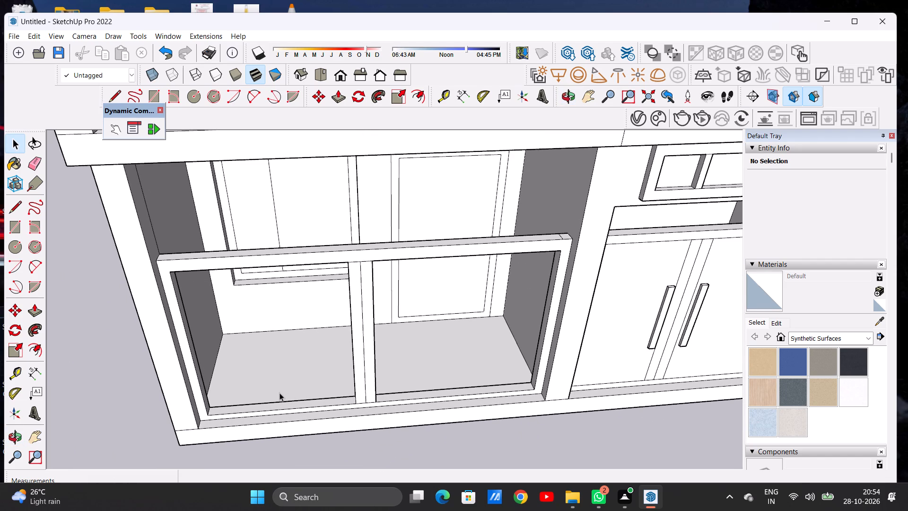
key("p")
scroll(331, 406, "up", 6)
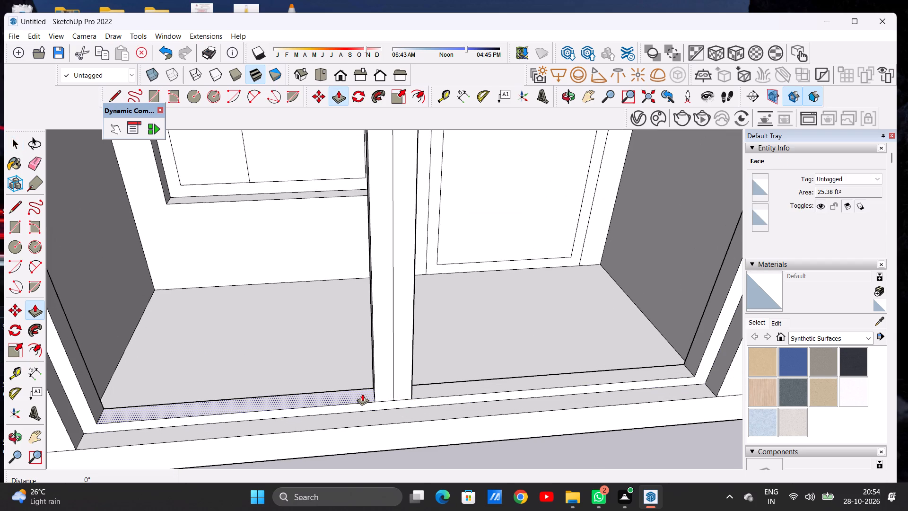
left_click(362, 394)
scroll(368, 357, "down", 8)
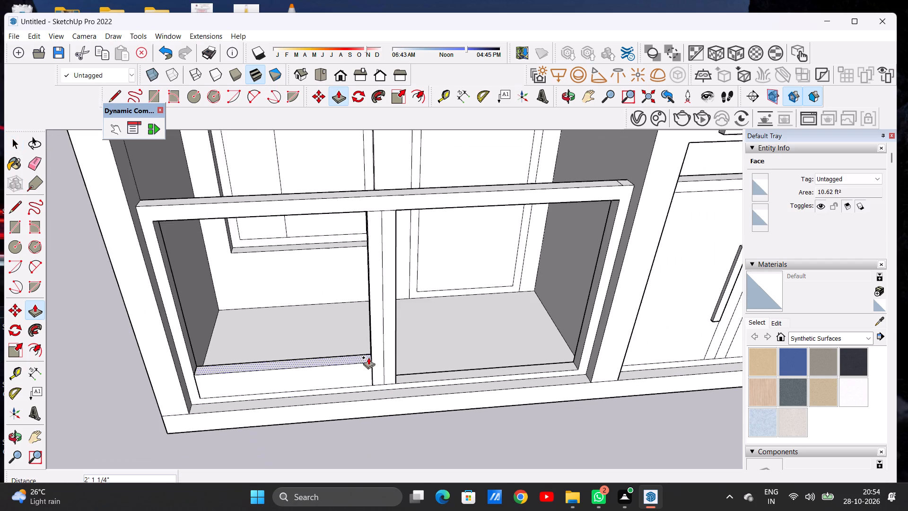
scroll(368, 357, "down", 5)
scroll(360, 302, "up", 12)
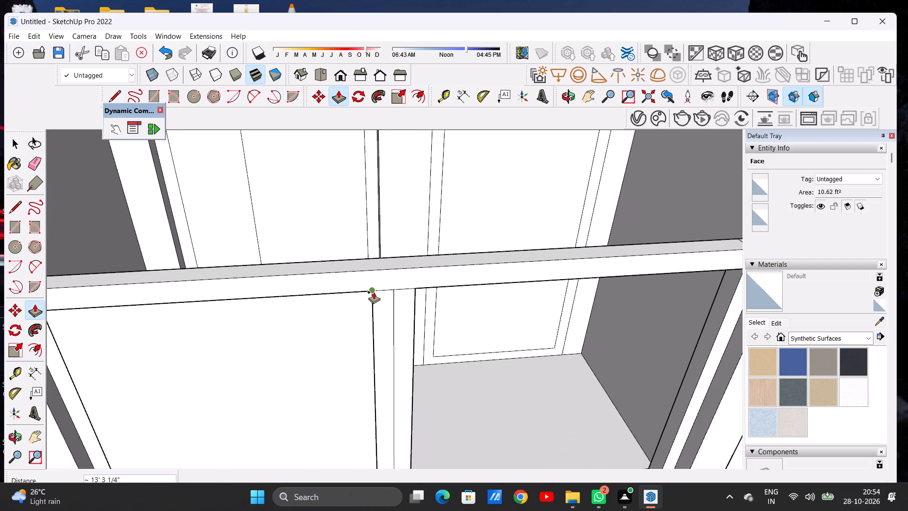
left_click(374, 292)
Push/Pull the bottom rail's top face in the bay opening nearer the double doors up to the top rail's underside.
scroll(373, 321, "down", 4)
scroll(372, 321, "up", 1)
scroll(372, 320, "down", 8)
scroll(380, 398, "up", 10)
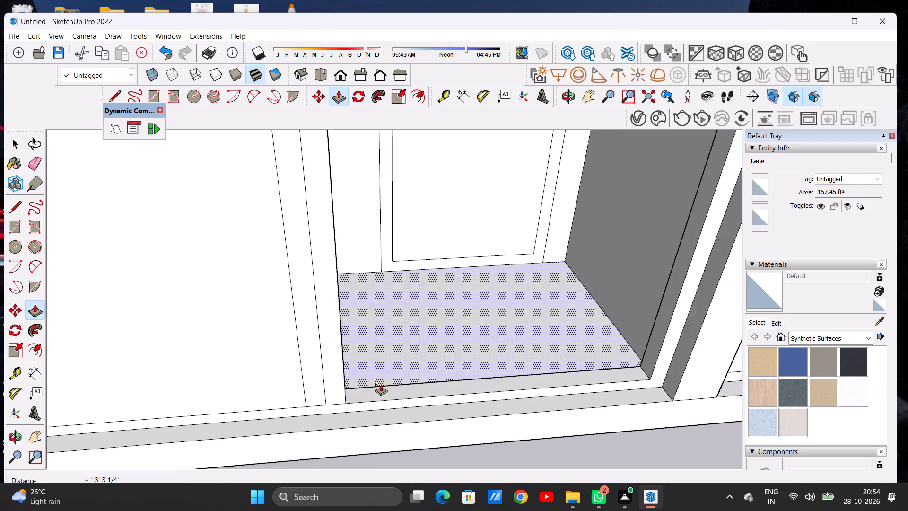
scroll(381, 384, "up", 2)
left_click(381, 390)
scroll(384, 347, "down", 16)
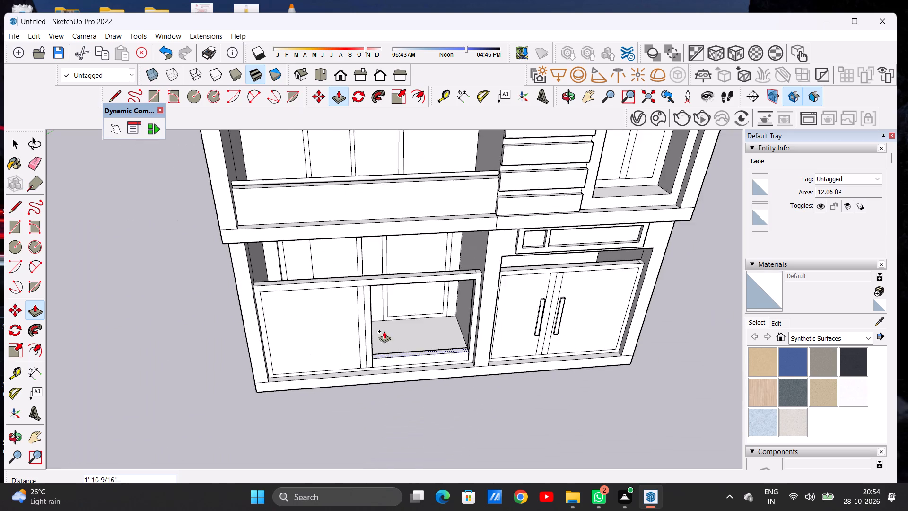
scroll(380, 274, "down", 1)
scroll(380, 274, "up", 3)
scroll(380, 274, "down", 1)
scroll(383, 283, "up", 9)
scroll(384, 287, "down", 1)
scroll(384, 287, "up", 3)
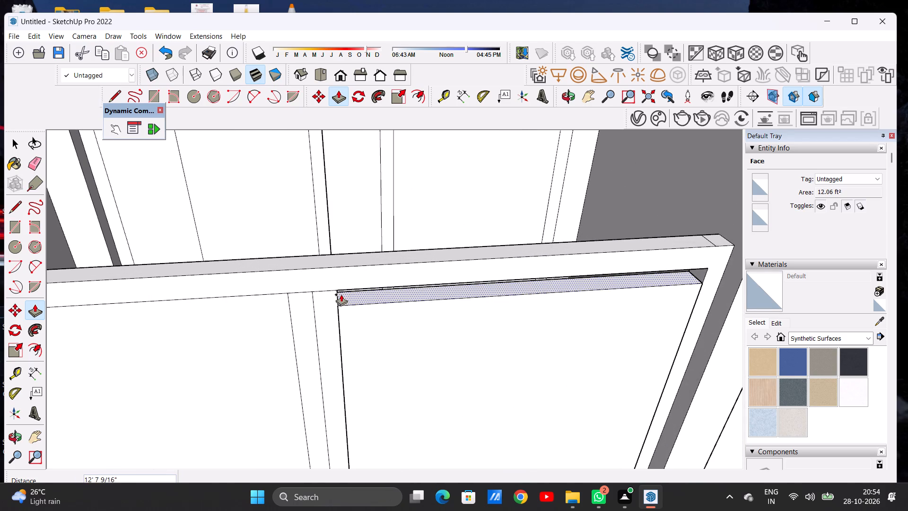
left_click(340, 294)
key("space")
Examine the filled ground-floor bay panels beside the double doors and the facade from several angles and distances.
scroll(481, 323, "down", 7)
scroll(481, 323, "up", 1)
scroll(481, 323, "down", 5)
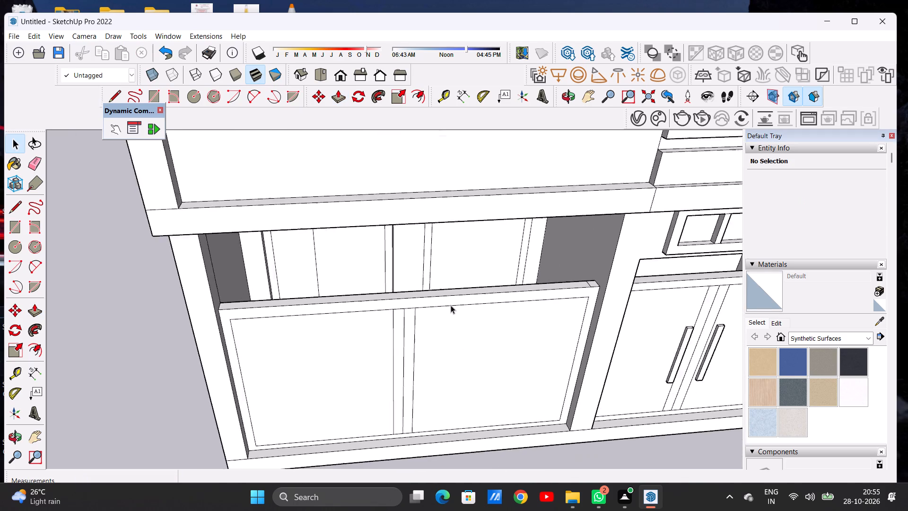
scroll(451, 305, "down", 10)
middle_click_drag(384, 346, 354, 262)
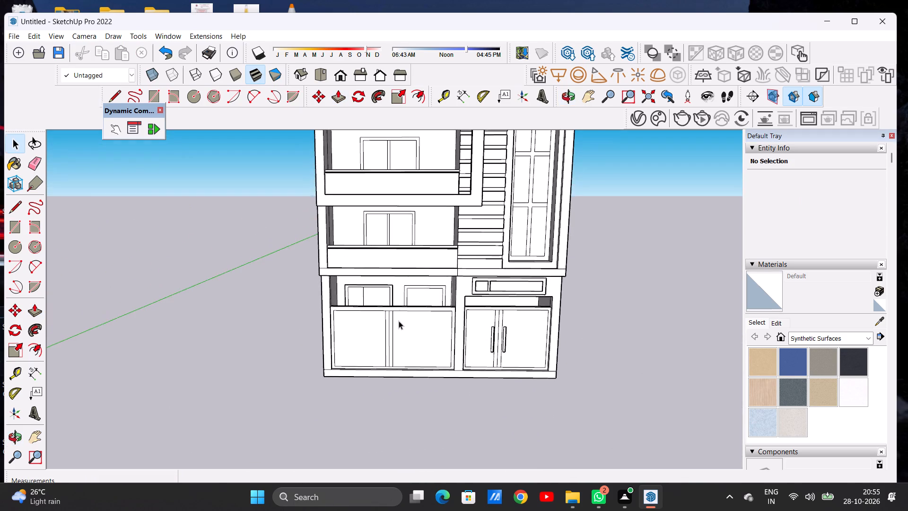
scroll(399, 321, "up", 6)
middle_click_drag(410, 324, 397, 308)
scroll(352, 363, "down", 3)
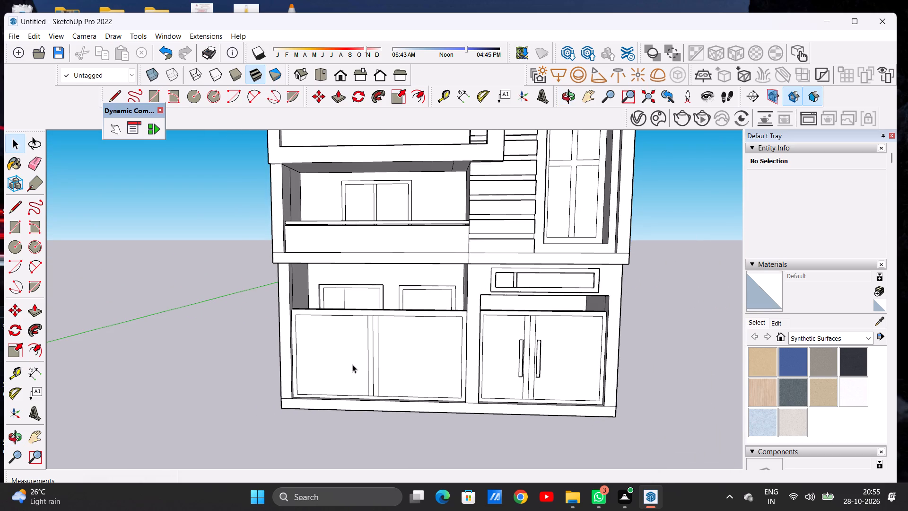
scroll(354, 363, "down", 5)
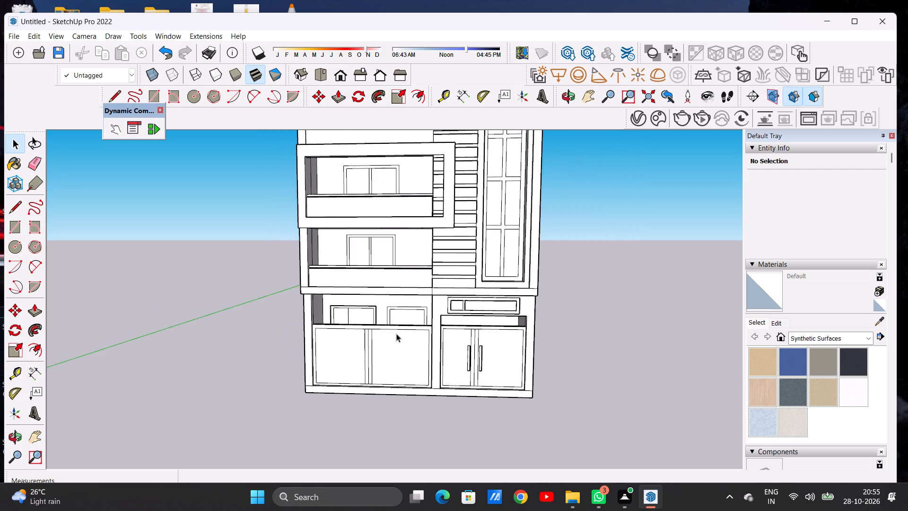
middle_click_drag(396, 334, 329, 373)
scroll(360, 325, "up", 1)
scroll(361, 324, "down", 1)
scroll(361, 324, "up", 5)
middle_click_drag(335, 348, 364, 340)
middle_click_drag(375, 352, 452, 328)
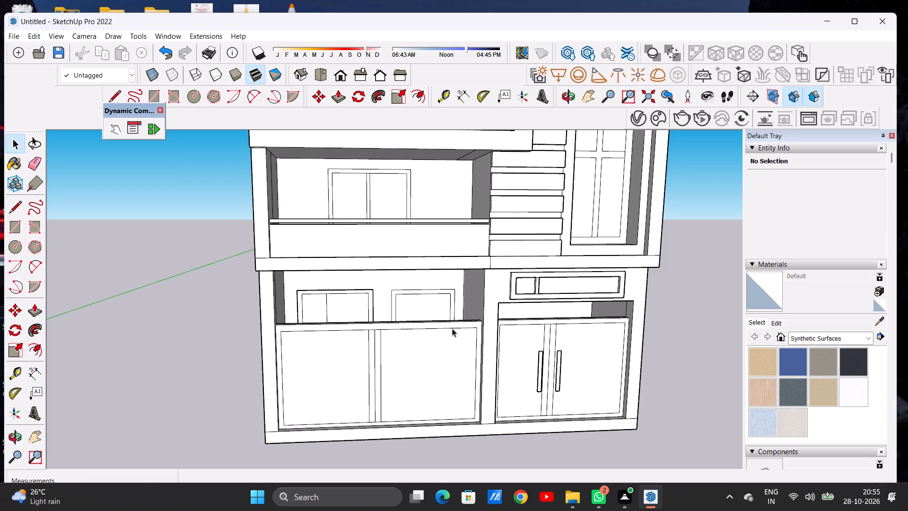
scroll(427, 334, "down", 3)
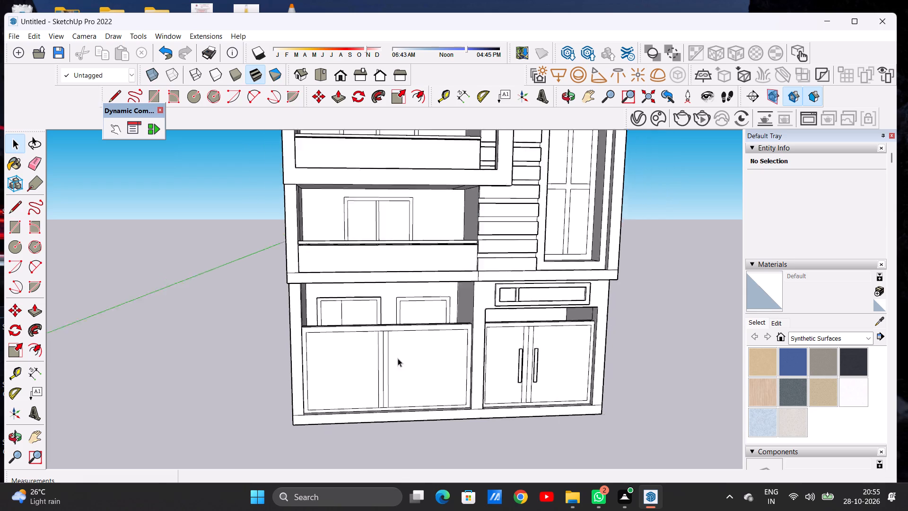
scroll(398, 358, "down", 5)
scroll(385, 381, "up", 4)
middle_click_drag(365, 344, 341, 345)
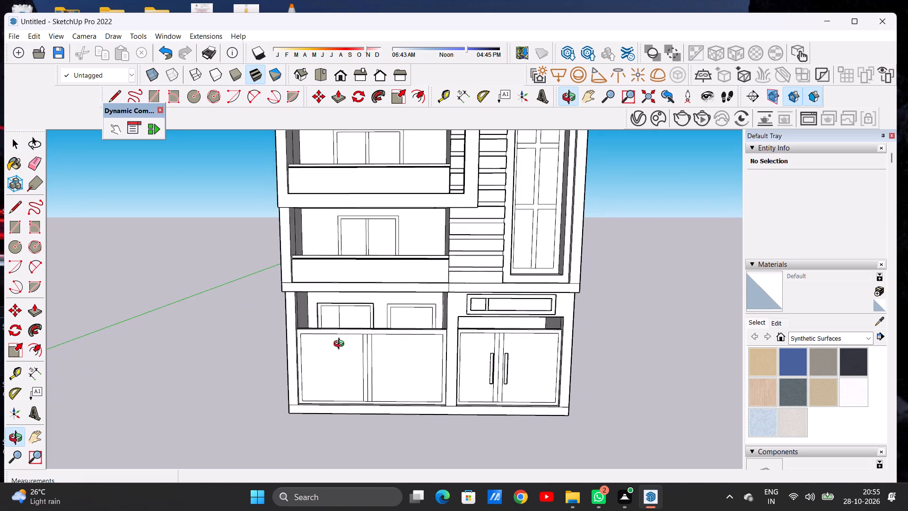
middle_click_drag(341, 345, 350, 343)
scroll(307, 373, "down", 12)
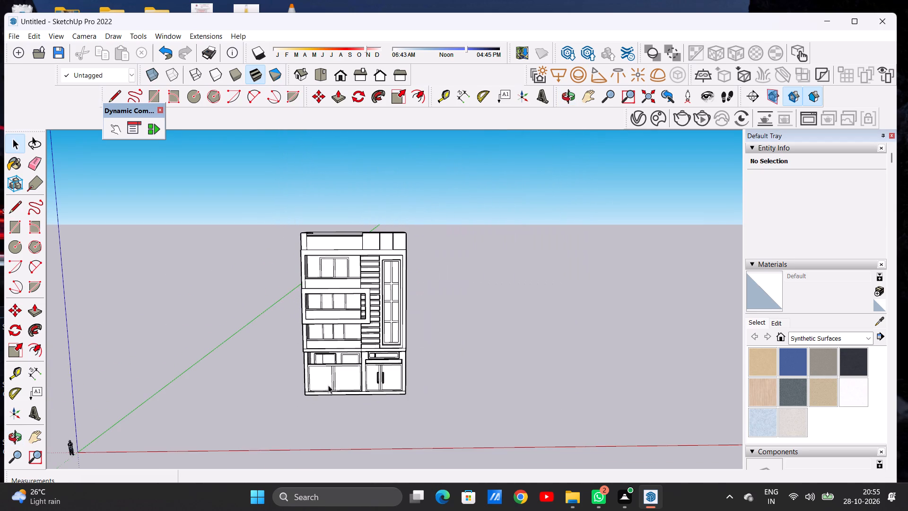
scroll(323, 385, "up", 10)
scroll(337, 380, "down", 1)
scroll(337, 380, "up", 3)
scroll(337, 380, "down", 1)
scroll(337, 380, "up", 9)
scroll(355, 376, "down", 1)
scroll(358, 375, "up", 1)
scroll(364, 373, "down", 2)
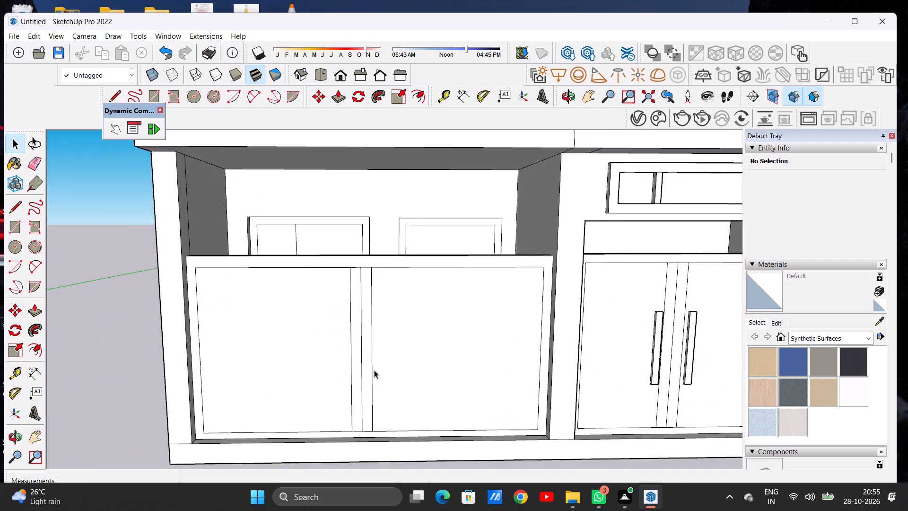
scroll(374, 370, "down", 4)
middle_click_drag(378, 389, 377, 380)
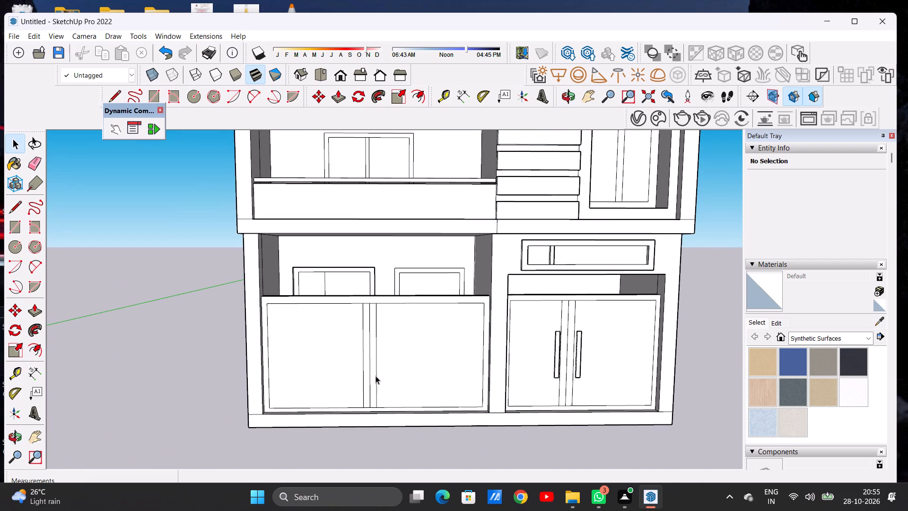
scroll(355, 365, "down", 4)
scroll(304, 356, "down", 4)
scroll(301, 360, "up", 1)
scroll(301, 360, "down", 1)
scroll(351, 348, "up", 6)
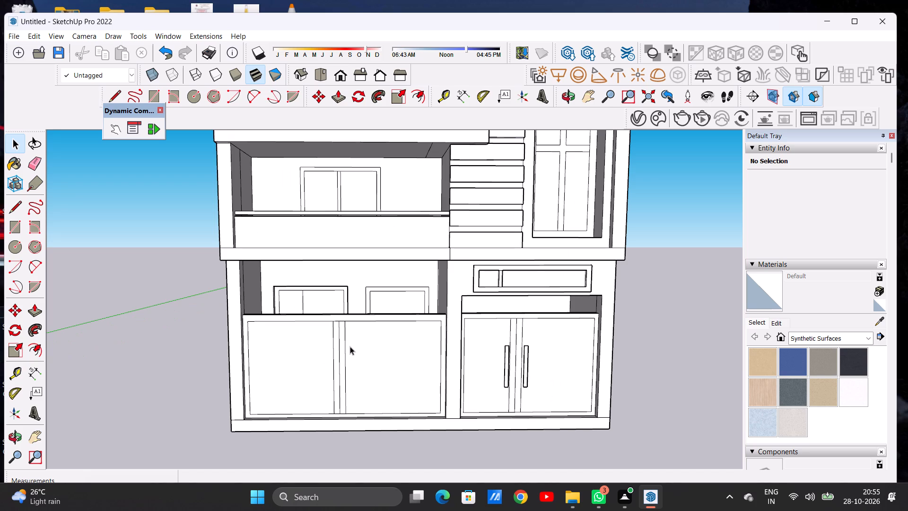
middle_click_drag(346, 336, 332, 384)
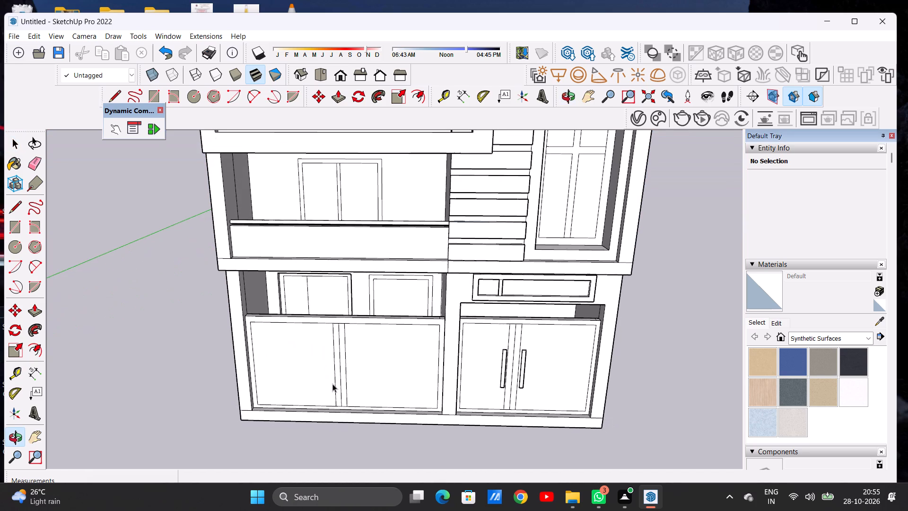
scroll(333, 385, "up", 2)
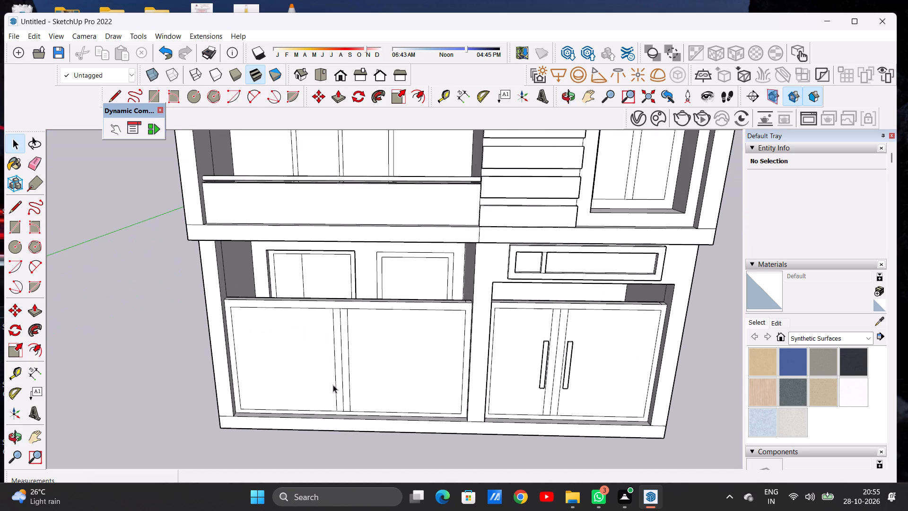
Switch to the Front standard view and check the whole facade's proportions and the ground-floor bay.
left_click(337, 78)
scroll(457, 335, "down", 8)
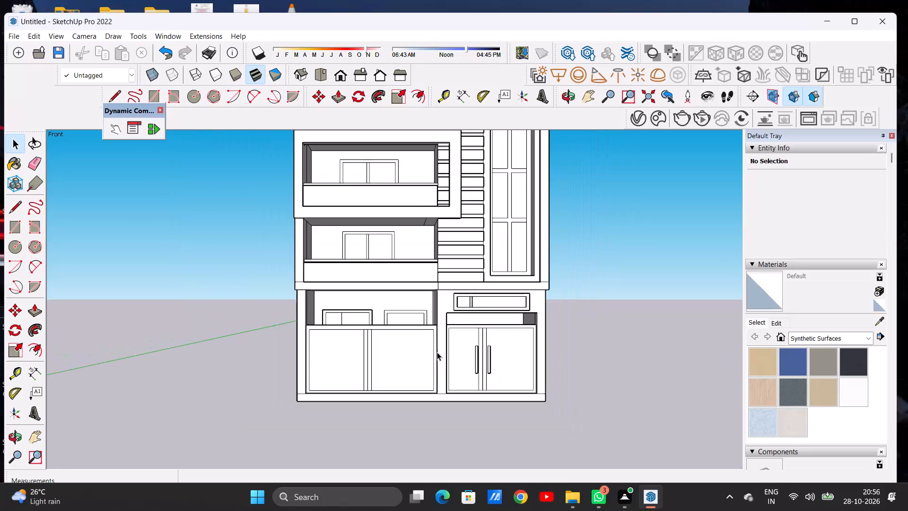
scroll(539, 291, "up", 1)
scroll(441, 312, "down", 9)
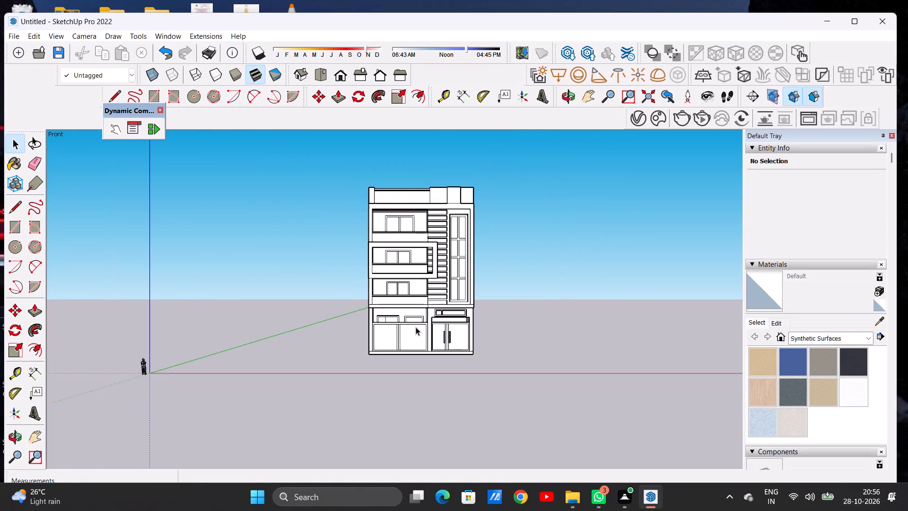
scroll(480, 178, "up", 7)
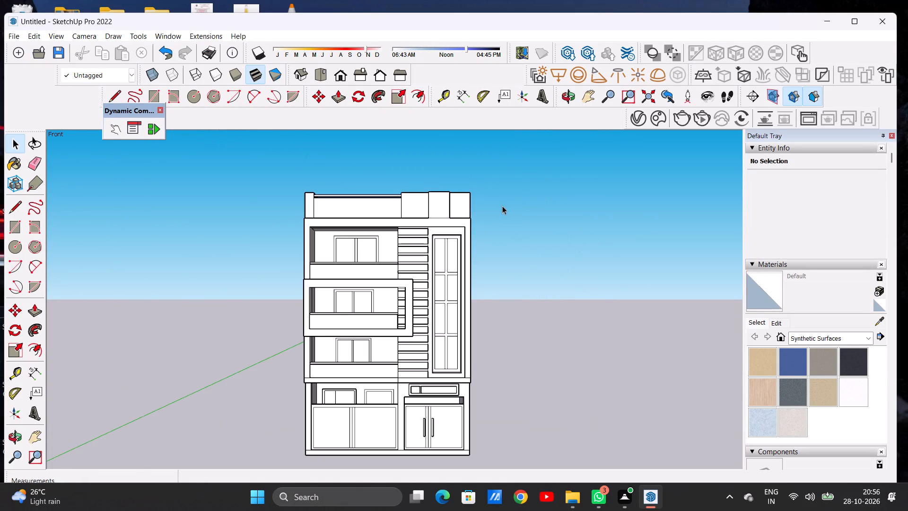
scroll(512, 203, "down", 6)
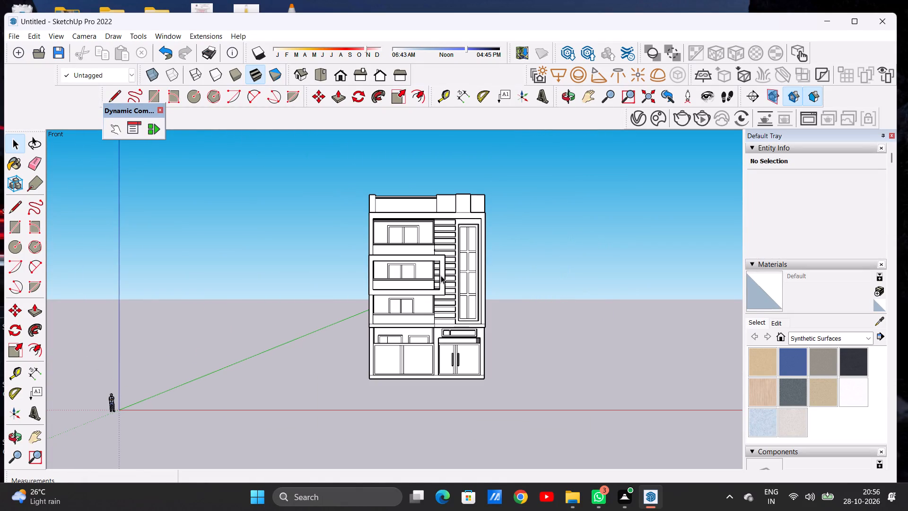
scroll(373, 304, "down", 3)
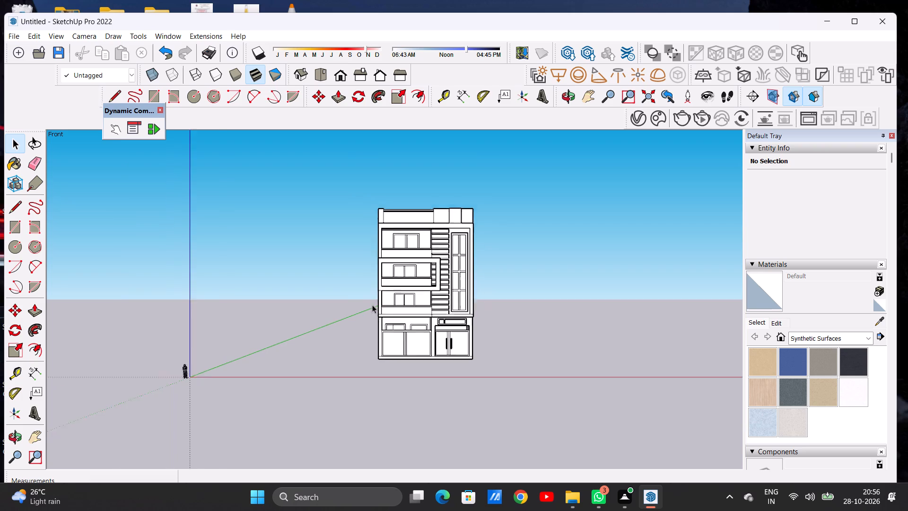
scroll(372, 305, "down", 1)
middle_click_drag(394, 331, 389, 388)
scroll(389, 388, "down", 1)
scroll(398, 334, "up", 15)
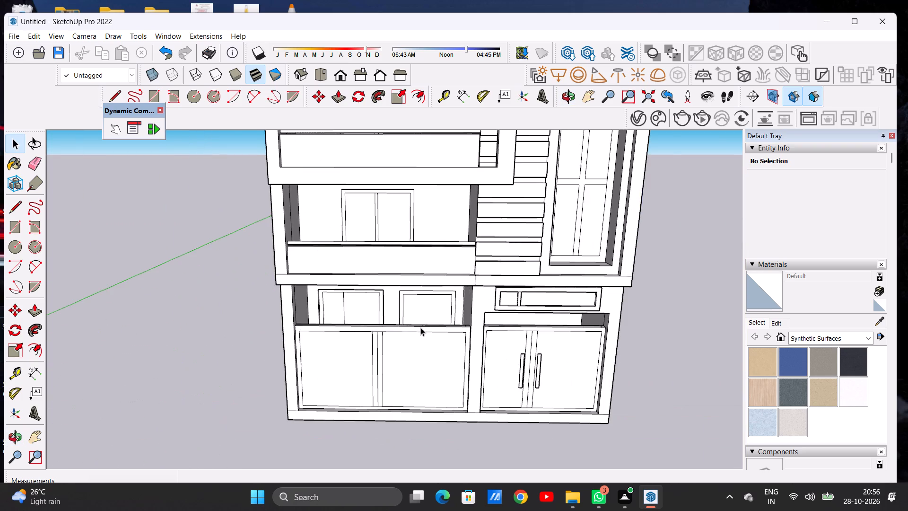
scroll(428, 328, "up", 1)
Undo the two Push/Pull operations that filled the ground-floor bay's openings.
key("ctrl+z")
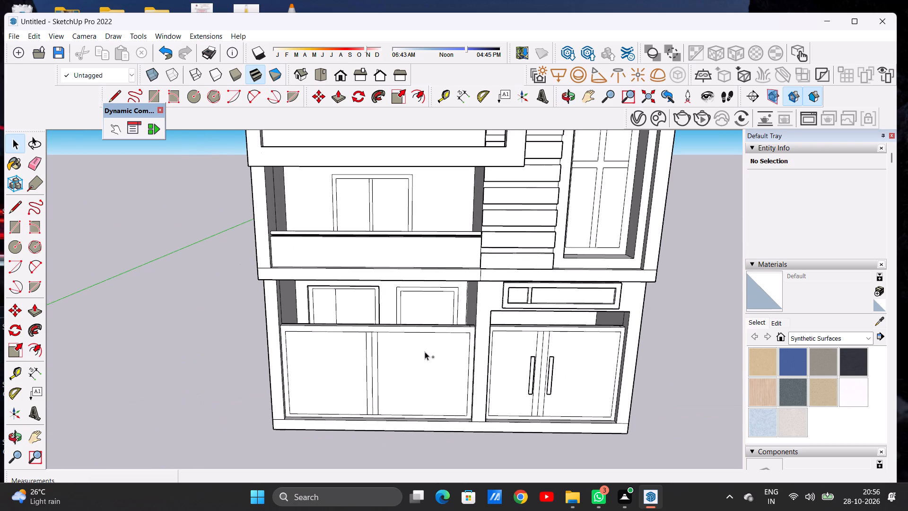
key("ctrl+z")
Push/Pull the top rail's underside over the opening farther from the double doors down about 10 9/16".
middle_click_drag(375, 366, 383, 326)
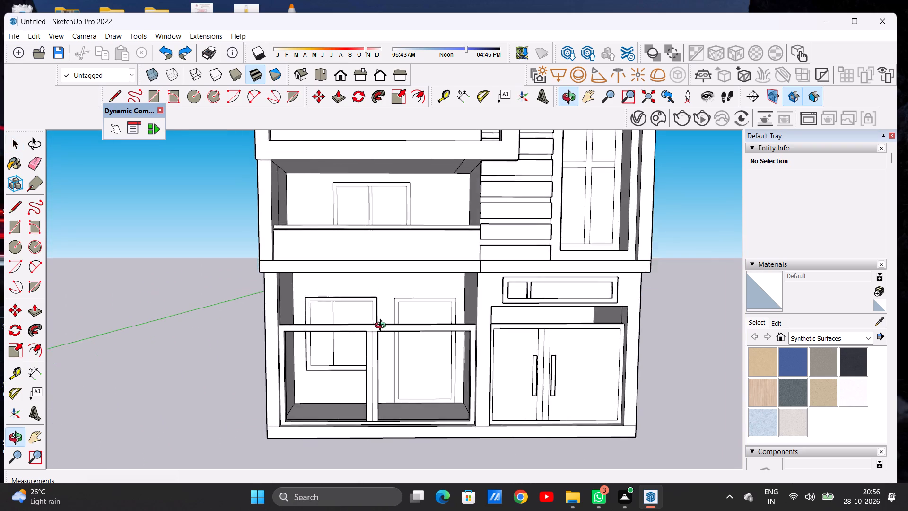
middle_click_drag(383, 326, 378, 334)
scroll(369, 336, "up", 6)
middle_click_drag(365, 352, 349, 282)
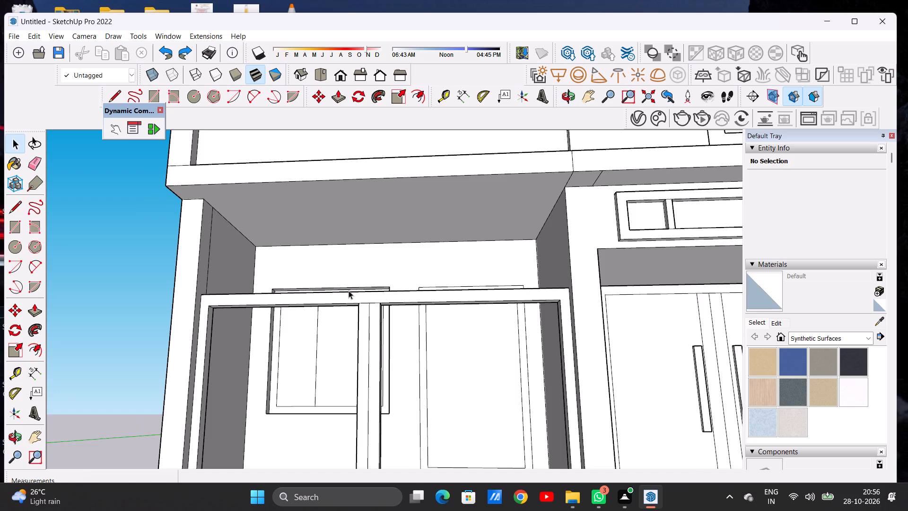
scroll(346, 308, "up", 7)
key("p")
scroll(353, 302, "up", 6)
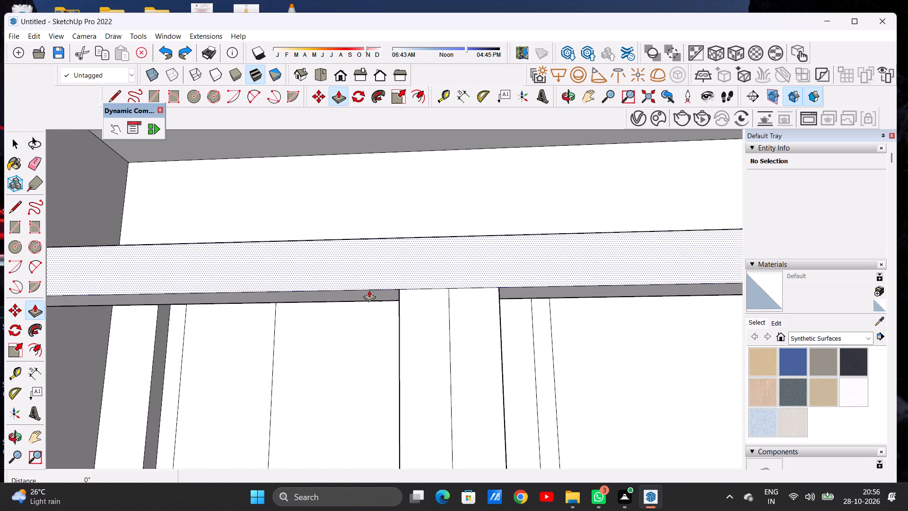
left_click(369, 295)
left_click(369, 345)
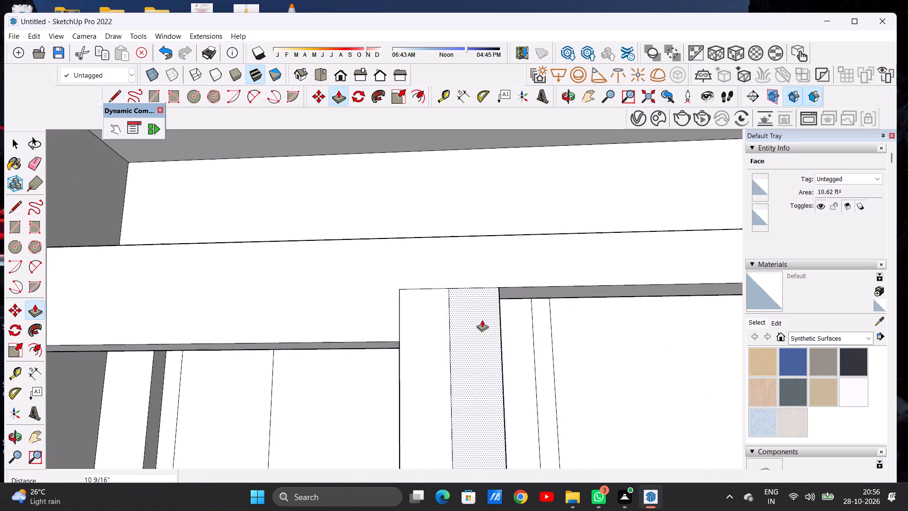
Push/Pull the top rail's underside over the opening nearer the double doors down about 10 9/16", level with the other opening's underside.
left_click(515, 290)
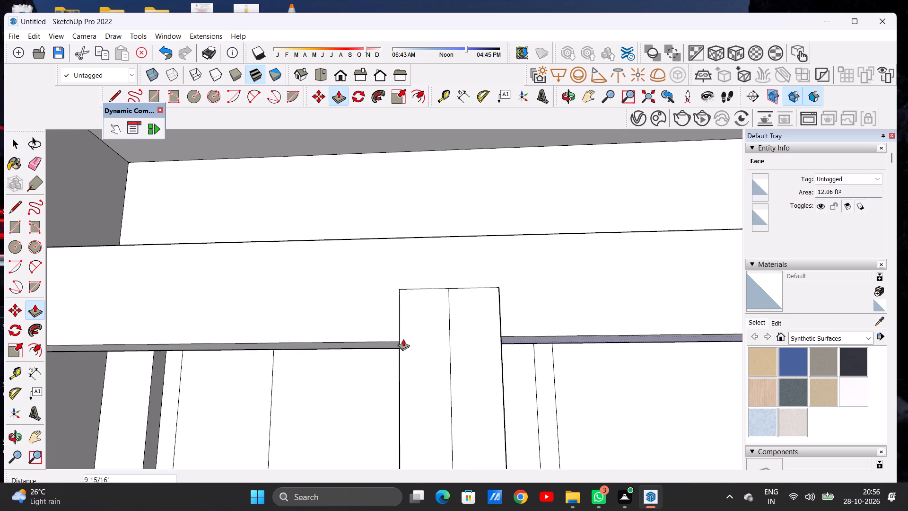
left_click(399, 340)
Push/Pull the ground-floor frame's top rail down from its upper face to the level of the centre post's top.
scroll(433, 330, "down", 6)
middle_click_drag(439, 311, 406, 363)
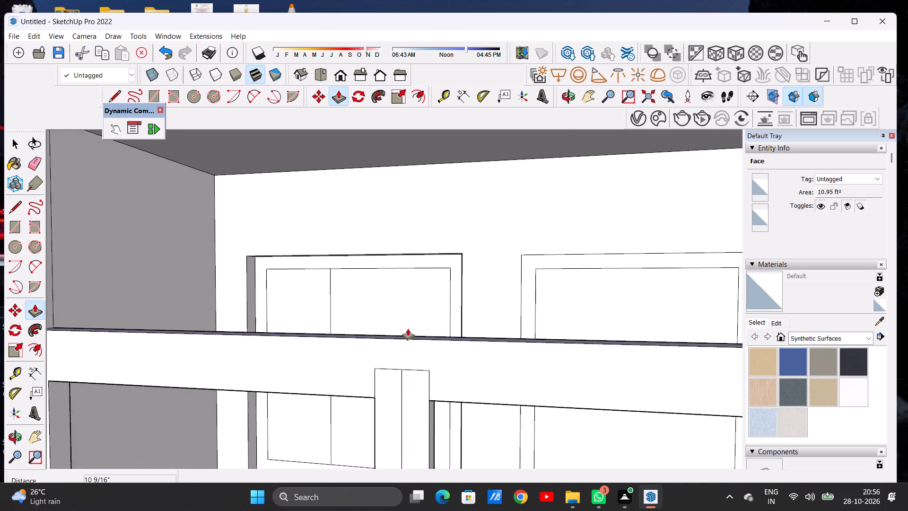
scroll(412, 328, "up", 4)
middle_click(413, 333)
scroll(423, 320, "down", 1)
scroll(425, 318, "up", 1)
scroll(426, 317, "down", 10)
middle_click_drag(437, 314, 406, 370)
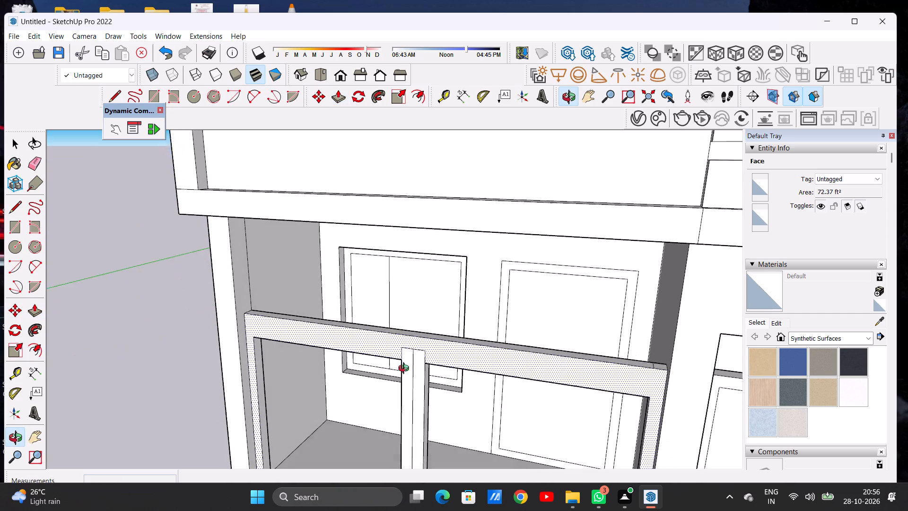
middle_click_drag(406, 370, 406, 370)
scroll(422, 339, "up", 6)
left_click(428, 332)
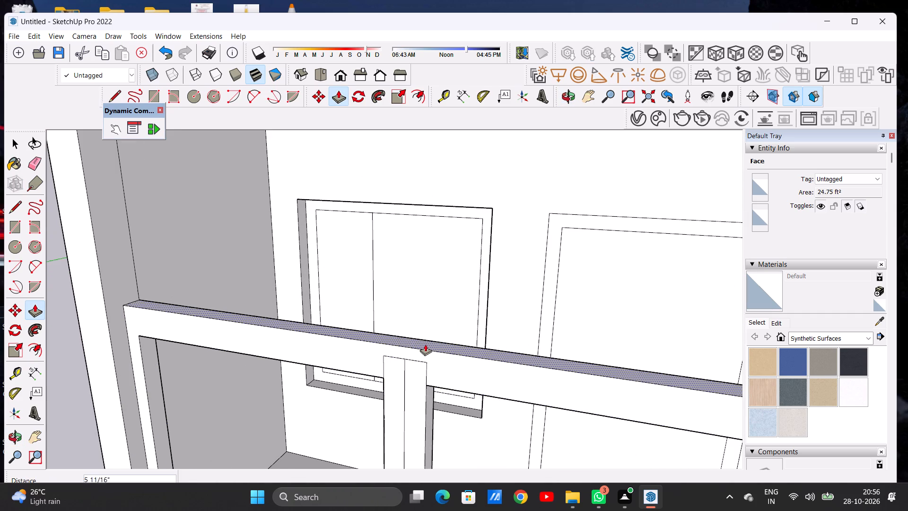
left_click(424, 358)
key("space")
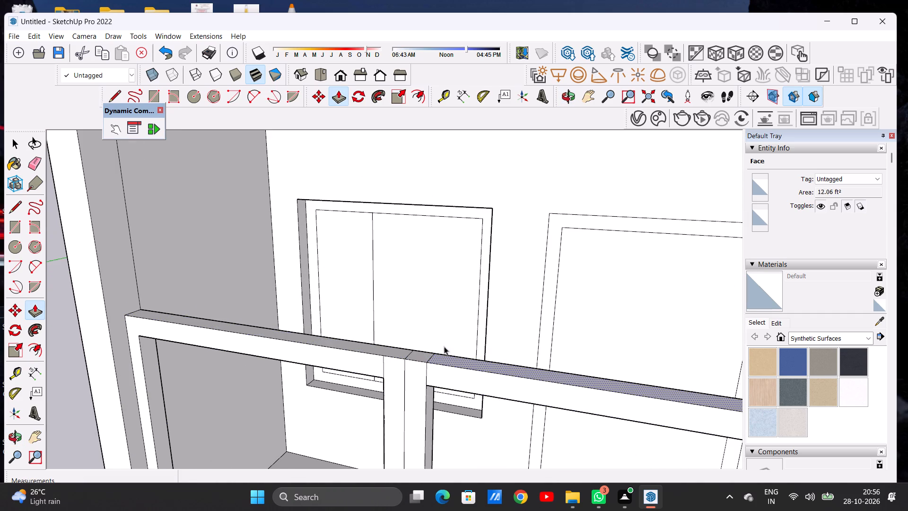
Push/Pull the raised top of the end post beside the double doors down flush with the top rail.
scroll(454, 325, "down", 15)
middle_click_drag(404, 352, 475, 326)
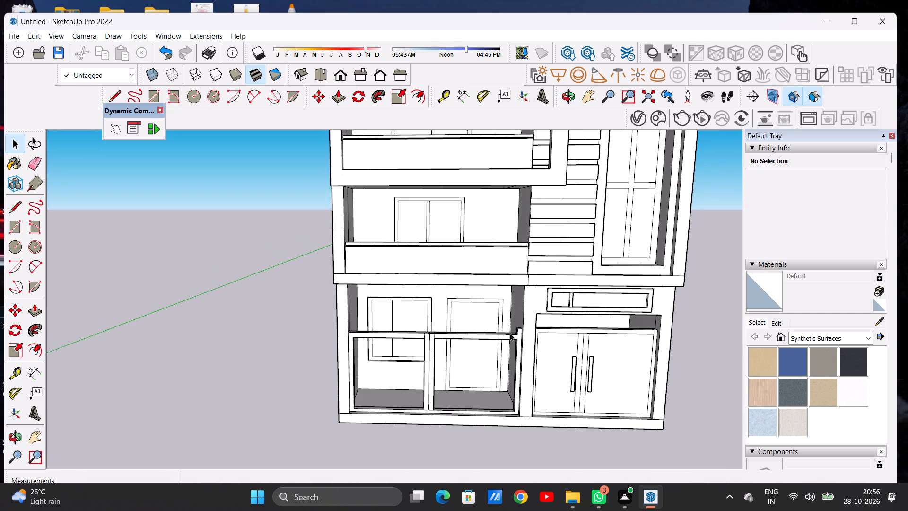
scroll(510, 333, "up", 7)
middle_click_drag(513, 334, 522, 353)
scroll(526, 337, "up", 3)
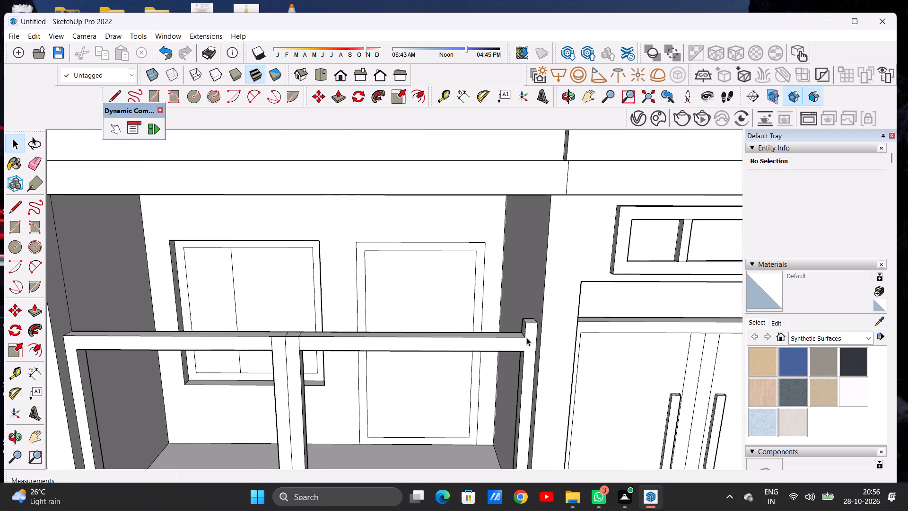
key("p")
middle_click_drag(529, 327, 533, 352)
scroll(535, 332, "up", 12)
left_click(528, 329)
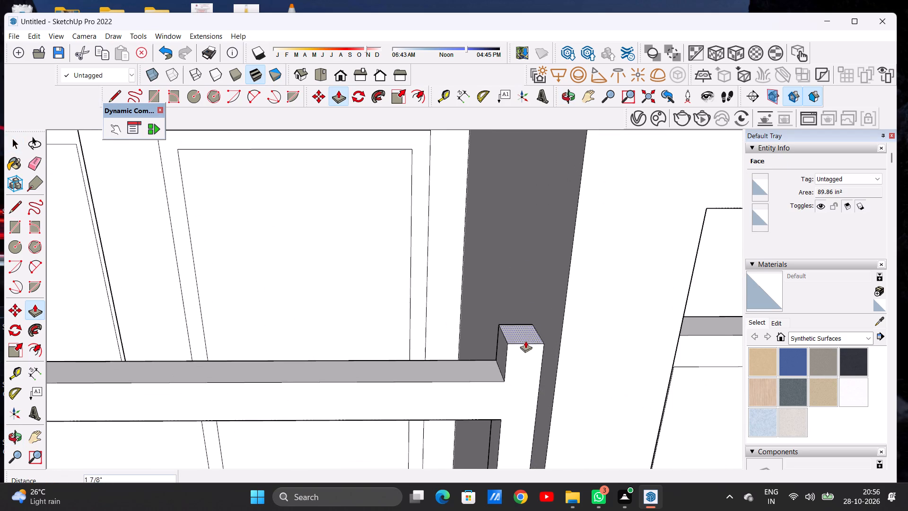
left_click(502, 379)
key("space")
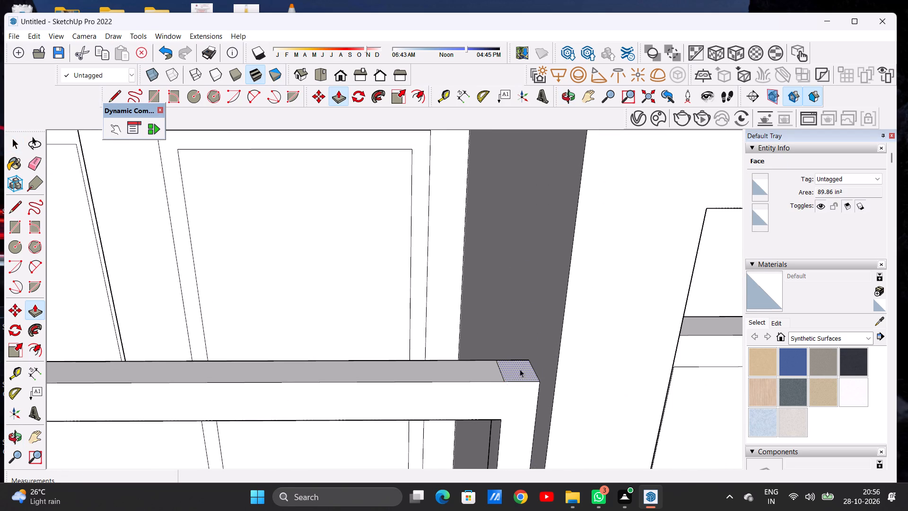
Examine the top rail's corner beside the double doors and the ground-floor frame within the whole facade.
scroll(541, 343, "down", 2)
scroll(541, 343, "up", 1)
scroll(541, 343, "down", 8)
scroll(491, 335, "up", 1)
scroll(491, 335, "down", 3)
scroll(491, 335, "up", 1)
scroll(491, 335, "down", 6)
scroll(503, 343, "up", 20)
scroll(503, 343, "up", 4)
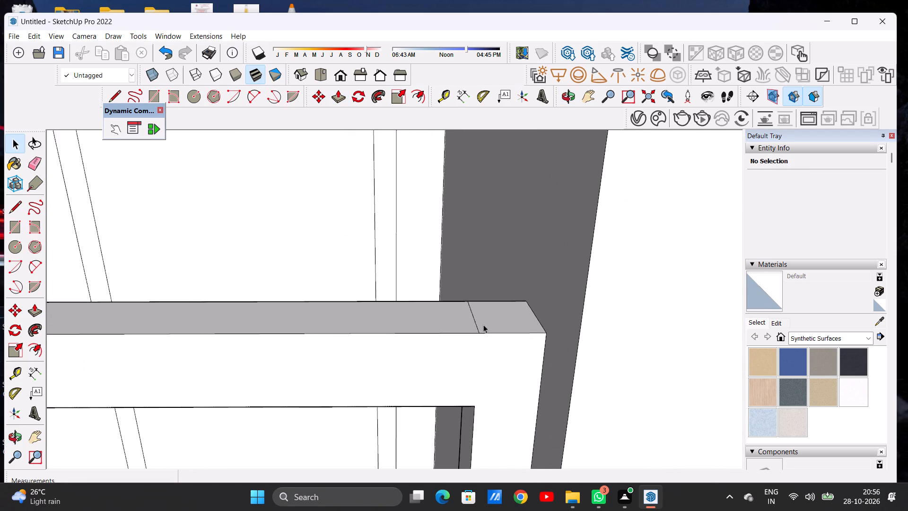
middle_click_drag(482, 326, 476, 379)
left_click(496, 338)
scroll(473, 343, "down", 3)
scroll(474, 343, "up", 1)
scroll(474, 343, "down", 18)
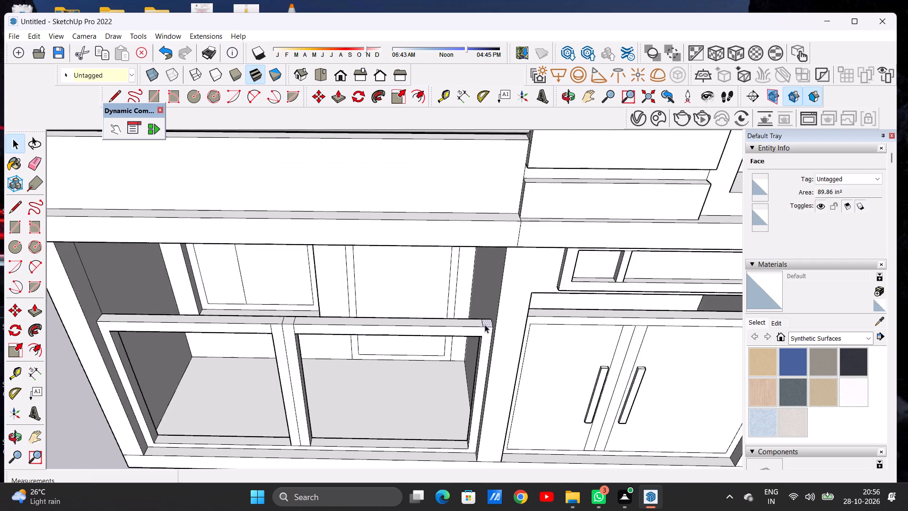
scroll(485, 325, "down", 13)
left_click(329, 362)
middle_click_drag(463, 371, 472, 297)
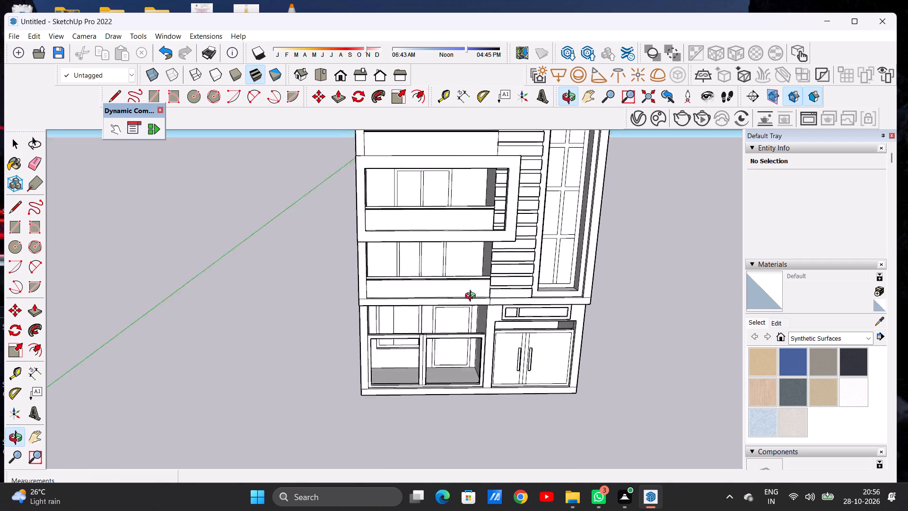
middle_click_drag(472, 297, 470, 286)
scroll(473, 317, "up", 12)
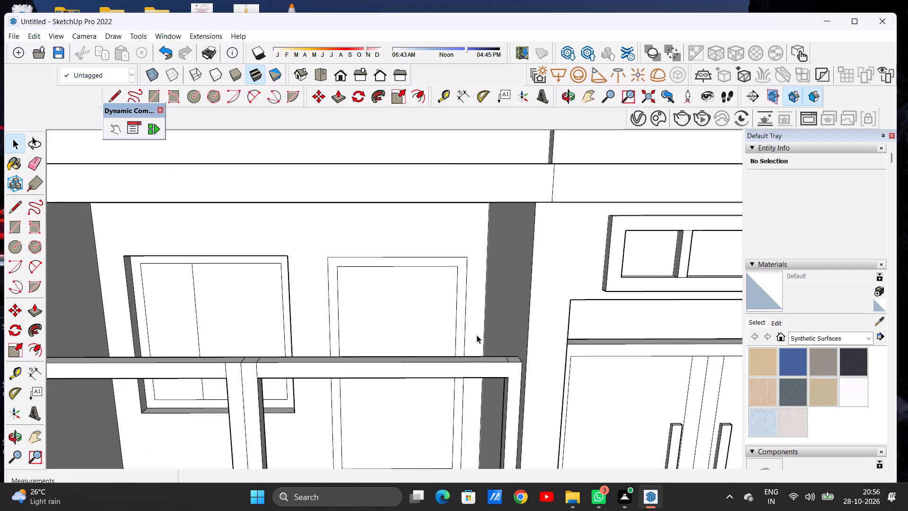
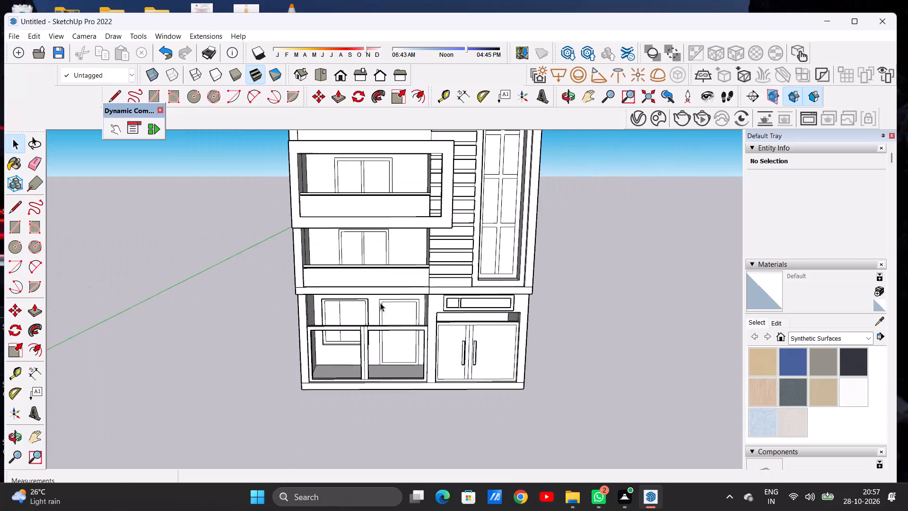
Examine the ground-floor post-and-rail frame beside the double doors and how its rails and posts meet.
scroll(349, 344, "up", 3)
scroll(349, 344, "down", 1)
scroll(349, 344, "up", 2)
middle_click_drag(343, 338, 328, 308)
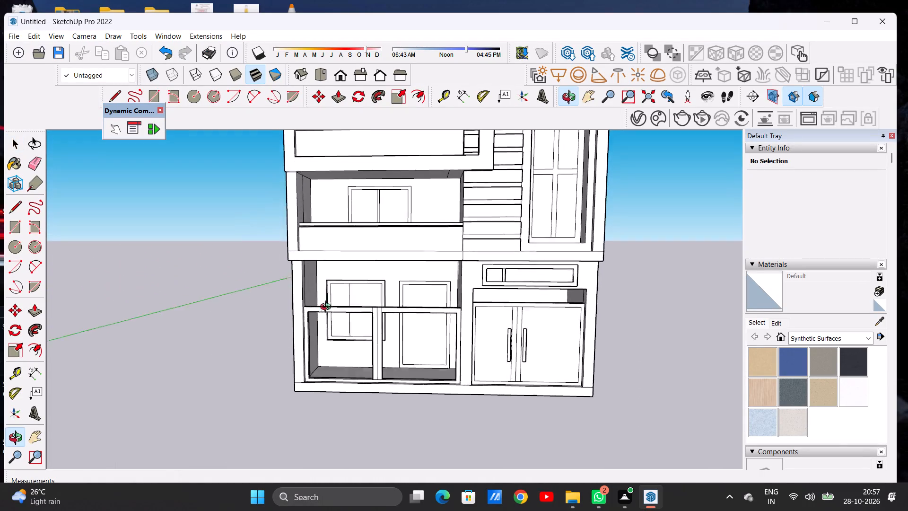
middle_click_drag(328, 308, 322, 304)
scroll(334, 311, "up", 11)
scroll(340, 326, "down", 2)
scroll(341, 326, "up", 1)
scroll(342, 326, "down", 10)
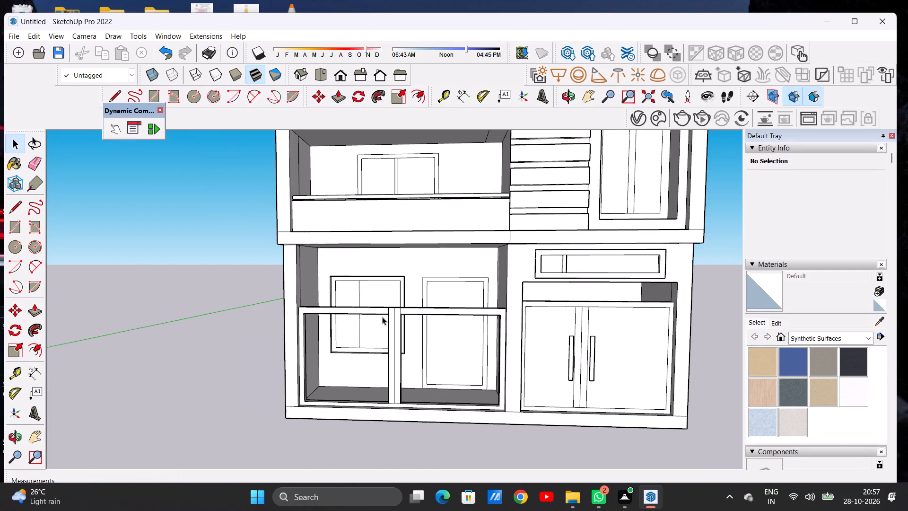
middle_click_drag(387, 317, 401, 324)
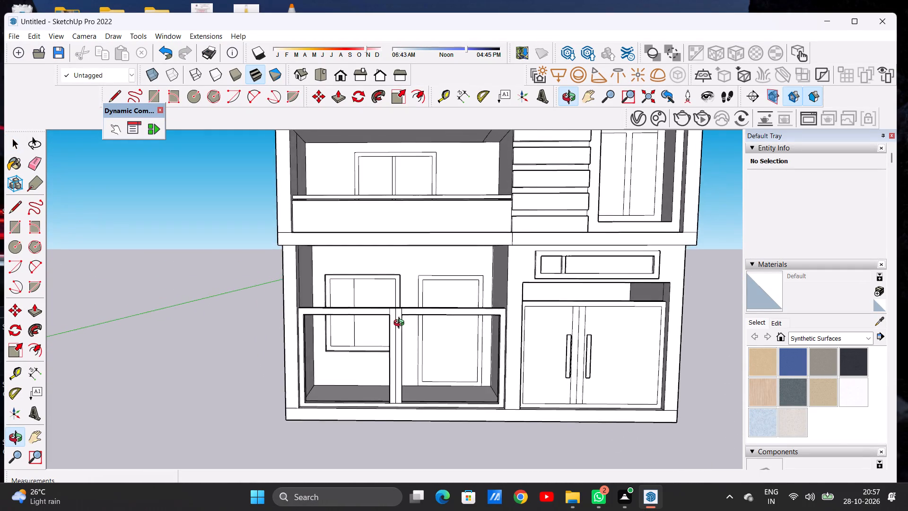
middle_click_drag(401, 324, 392, 312)
scroll(394, 316, "up", 1)
scroll(411, 333, "down", 3)
Push/Pull the bottom rail's upper face in the opening farther from the double doors up about 12' 4 11/16" to the top rail's underside.
middle_click_drag(392, 370, 389, 407)
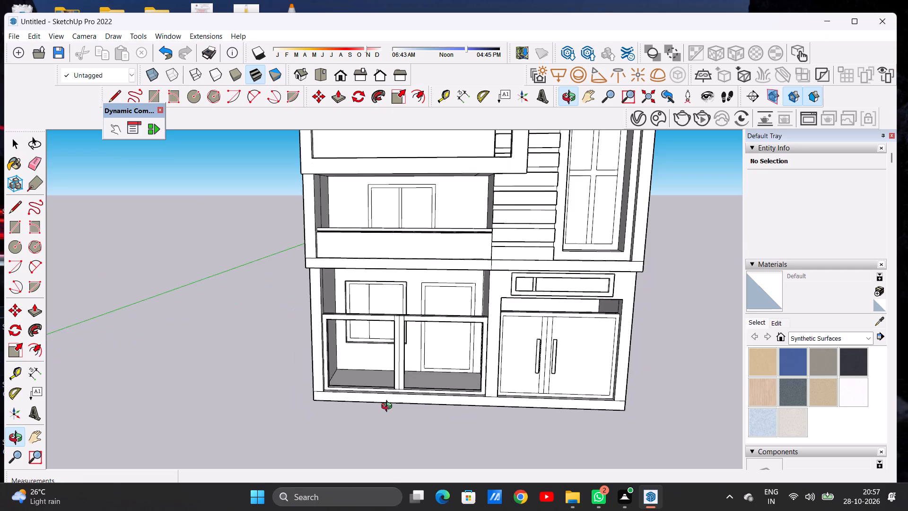
middle_click_drag(389, 407, 389, 408)
scroll(391, 381, "up", 12)
middle_click_drag(392, 392, 392, 416)
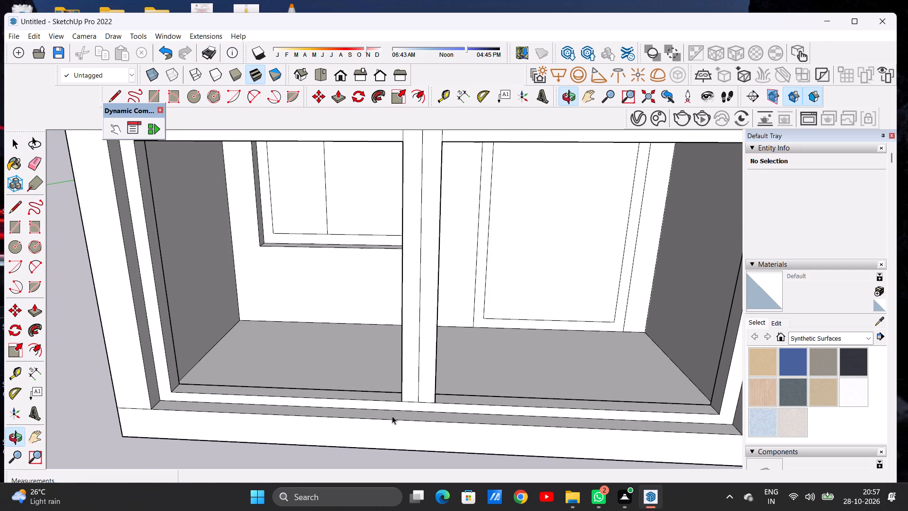
scroll(404, 400, "up", 2)
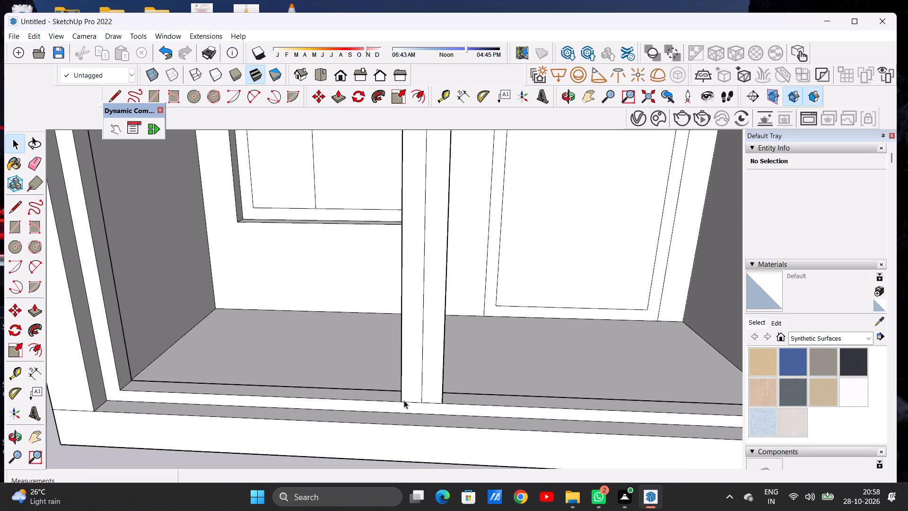
scroll(402, 395, "down", 6)
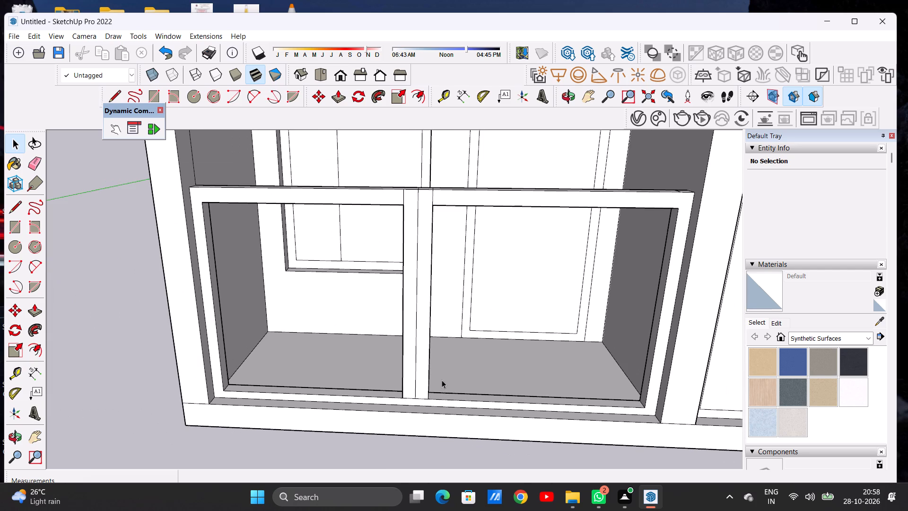
key("p")
scroll(397, 383, "up", 9)
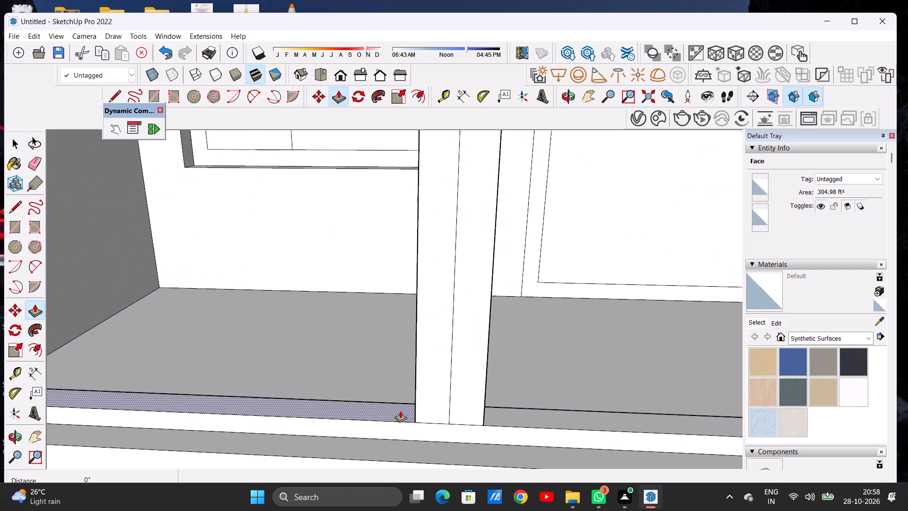
left_click(400, 411)
scroll(410, 354, "down", 7)
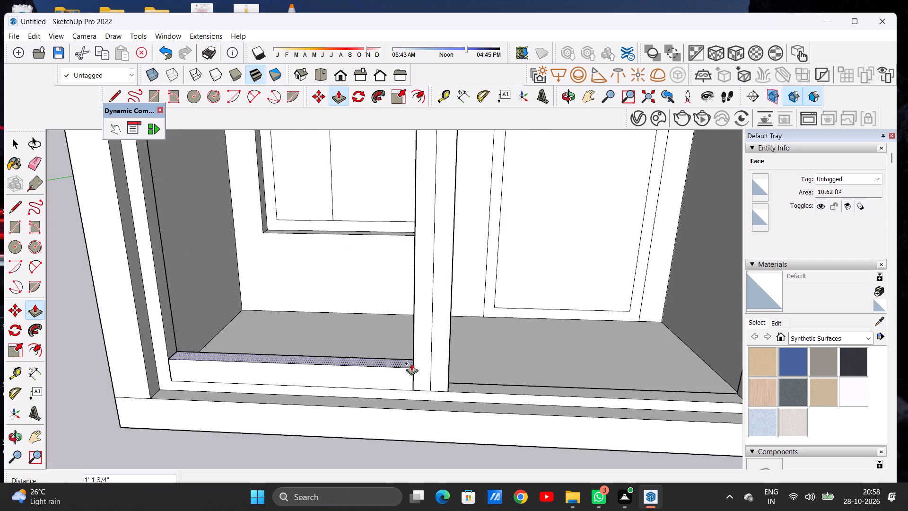
scroll(411, 363, "down", 8)
scroll(411, 363, "up", 1)
scroll(411, 363, "down", 2)
scroll(426, 270, "up", 14)
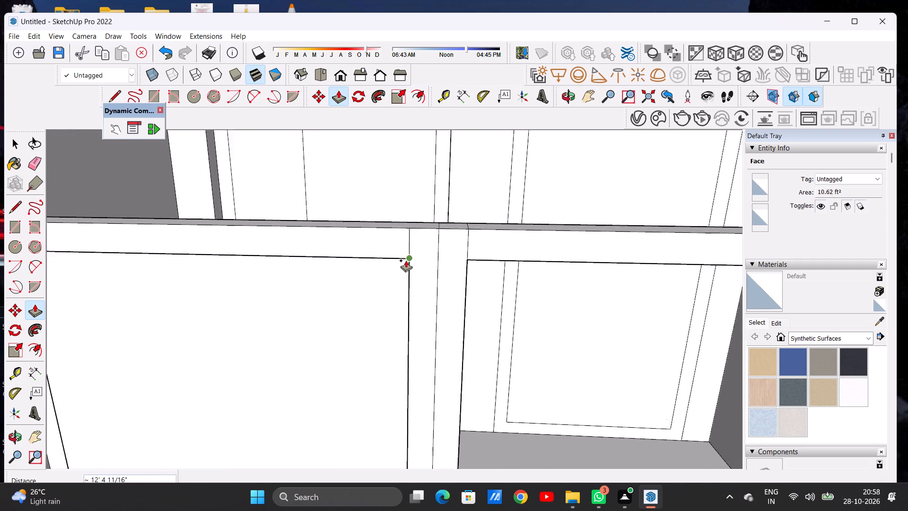
scroll(406, 260, "up", 3)
left_click(410, 258)
scroll(401, 272, "down", 11)
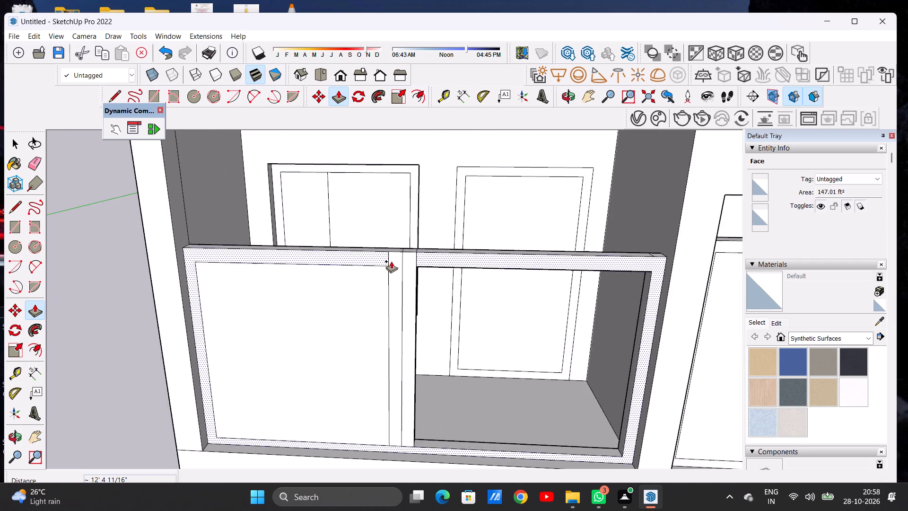
Push/Pull the bottom rail's upper face in the opening nearer the double doors up about 12' 4 11/16" to the top rail's underside.
scroll(391, 261, "down", 8)
middle_click_drag(420, 311, 405, 331)
scroll(423, 332, "up", 11)
scroll(416, 338, "down", 1)
scroll(416, 339, "up", 12)
scroll(415, 348, "down", 1)
left_click(415, 348)
scroll(425, 294, "down", 15)
scroll(421, 328, "down", 6)
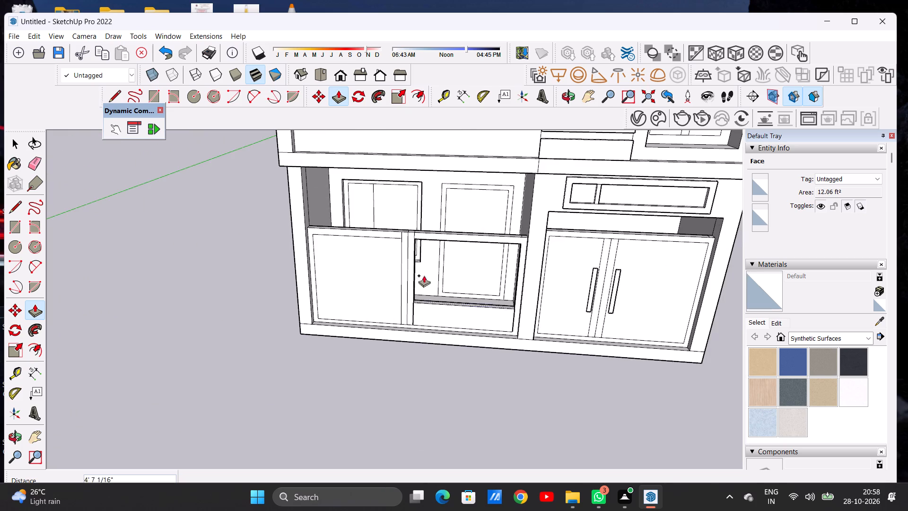
scroll(419, 235, "up", 15)
left_click(405, 251)
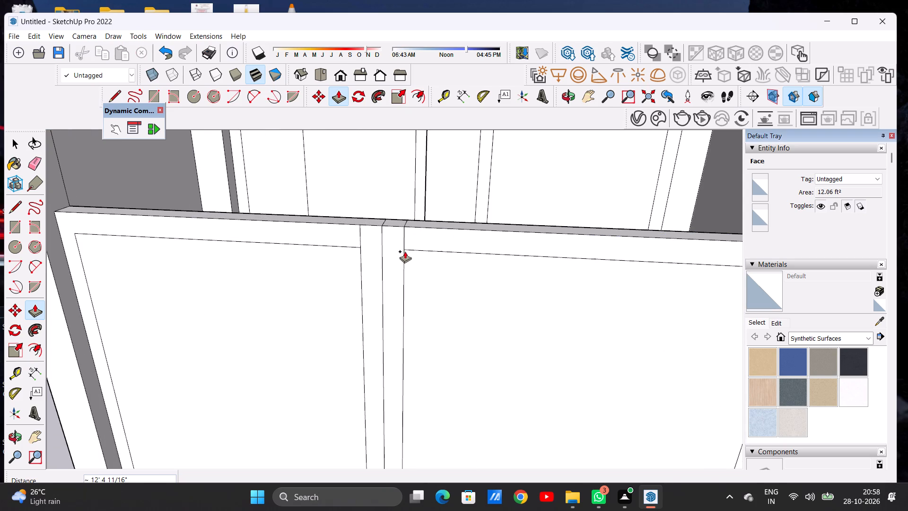
key("space")
Examine the two filled panels of the ground-floor frame within the facade.
scroll(401, 305, "down", 13)
middle_click_drag(384, 344, 452, 291)
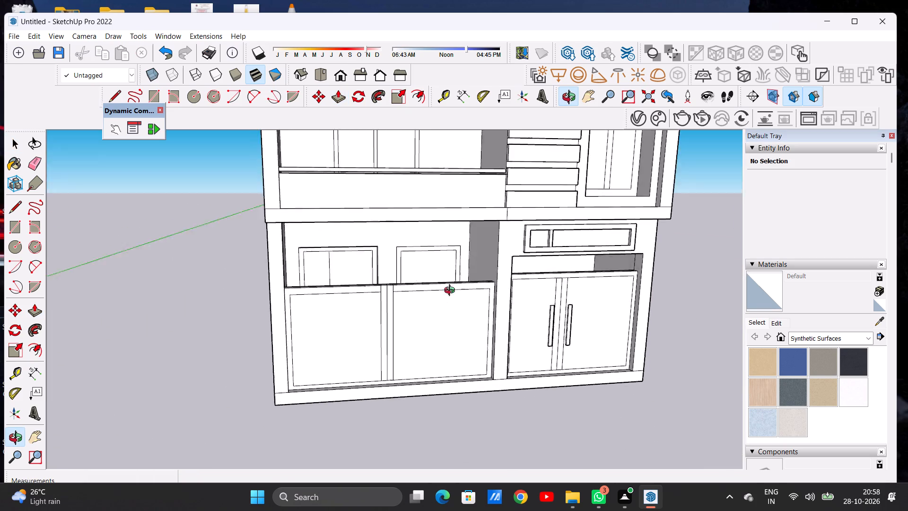
middle_click_drag(452, 291, 400, 272)
scroll(388, 312, "up", 3)
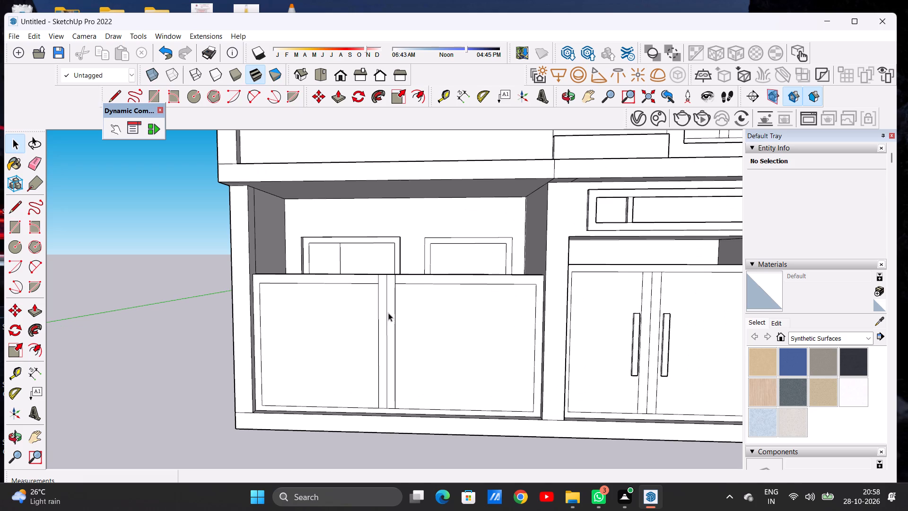
scroll(388, 313, "down", 5)
scroll(387, 312, "up", 6)
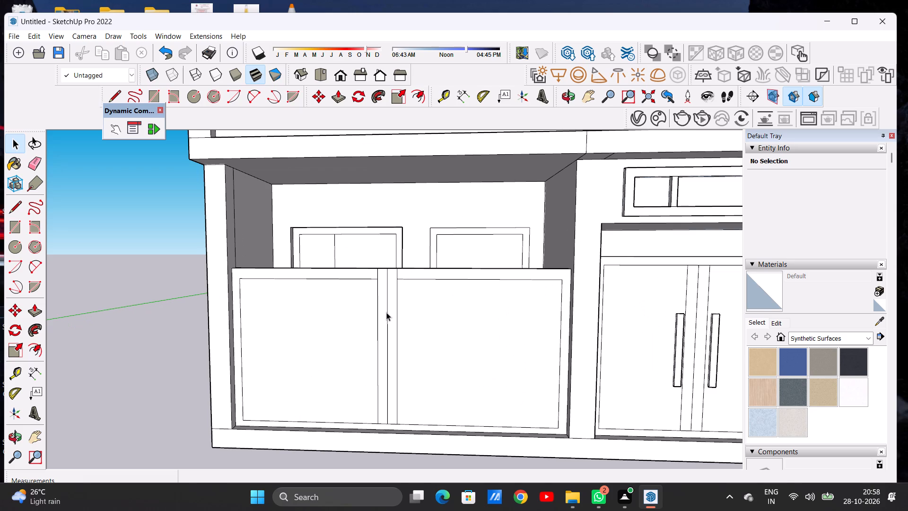
scroll(386, 313, "down", 7)
scroll(386, 313, "up", 1)
scroll(314, 334, "down", 5)
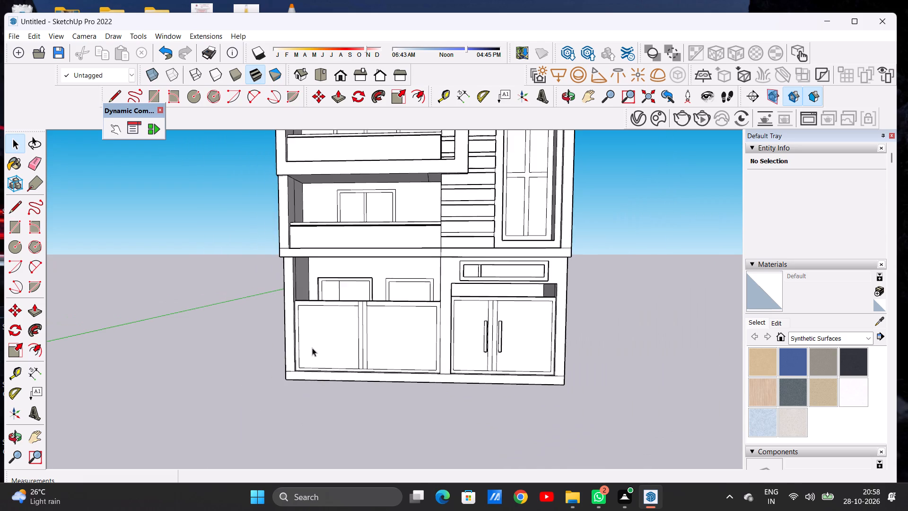
Draw an upright handle rectangle about 4' 1 7/16" by 6 5/8" on the panel farther from the double doors, near the centre post.
scroll(346, 324, "up", 5)
middle_click_drag(351, 330, 363, 344)
scroll(362, 333, "up", 4)
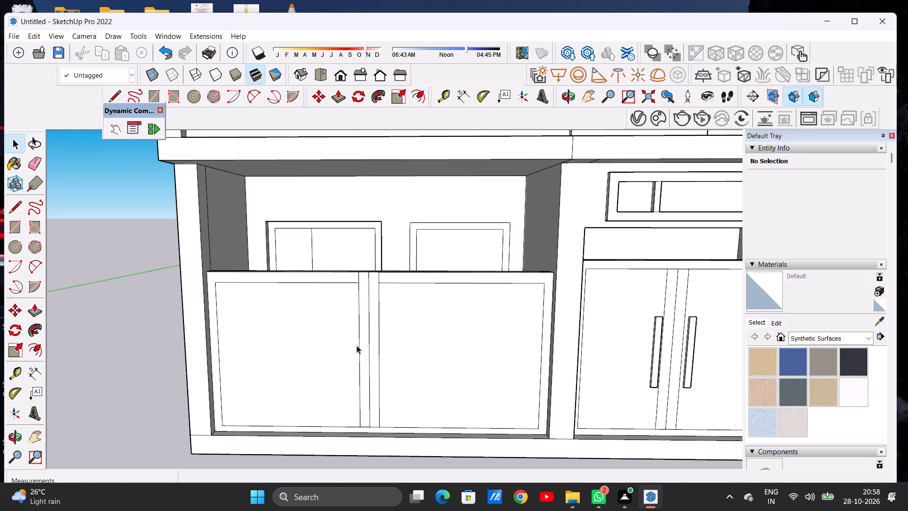
middle_click_drag(357, 343, 358, 326)
scroll(356, 320, "up", 2)
key("r")
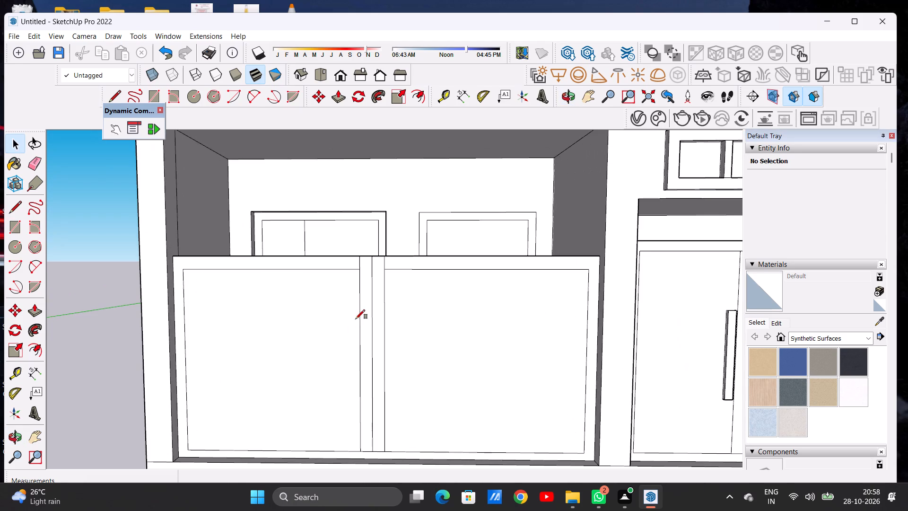
scroll(355, 318, "down", 6)
scroll(351, 334, "up", 5)
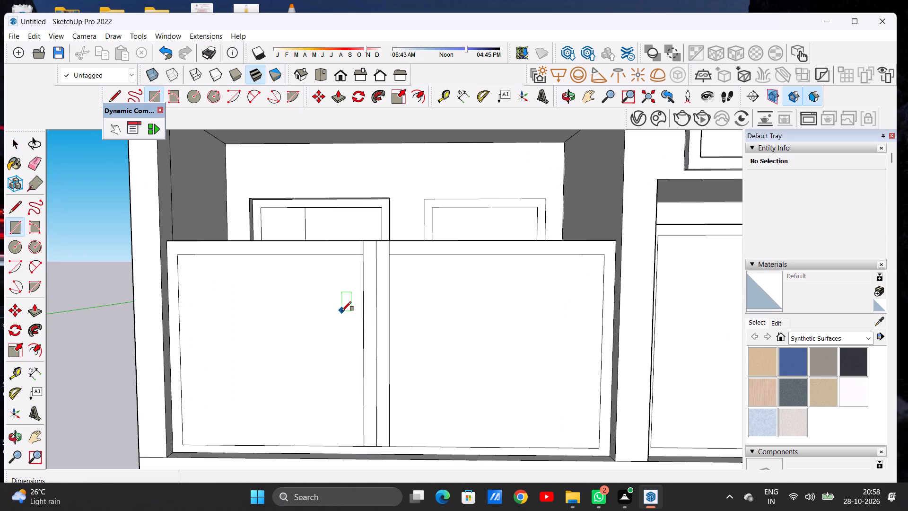
left_click(342, 311)
left_click(352, 309)
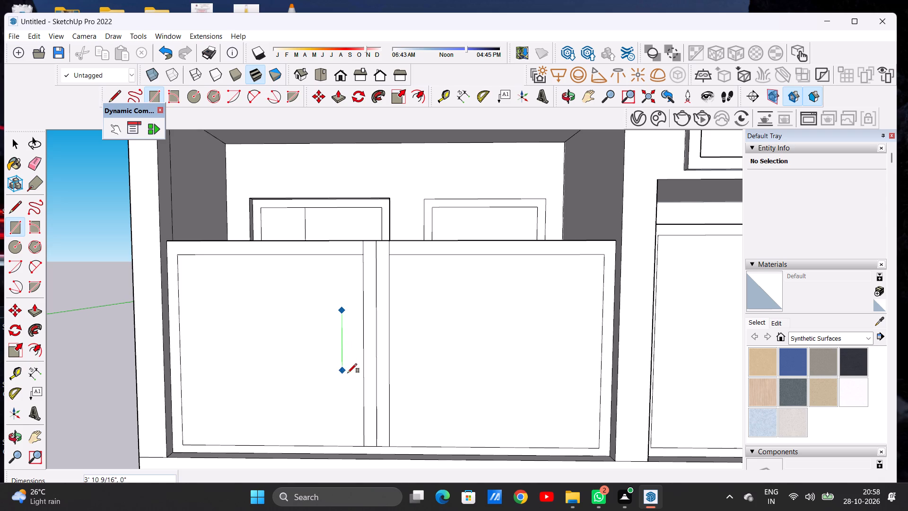
left_click(351, 375)
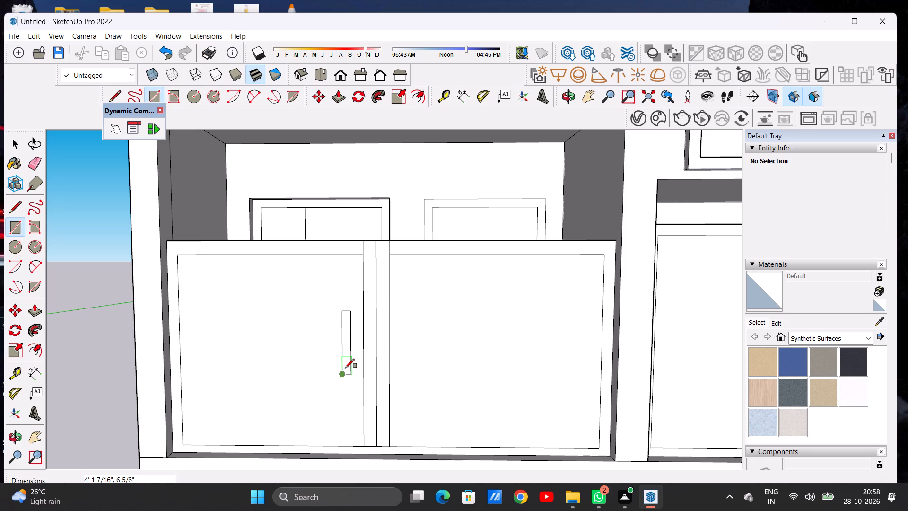
key("space")
Move the handle rectangle and its edges horizontally about 5 7/8" towards the centre post.
scroll(355, 370, "up", 5)
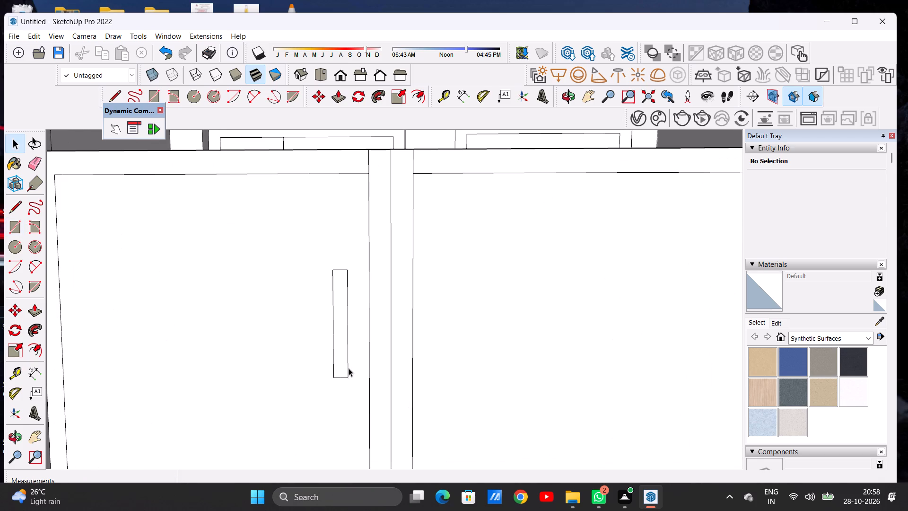
double_click(338, 370)
key("m")
left_click(347, 379)
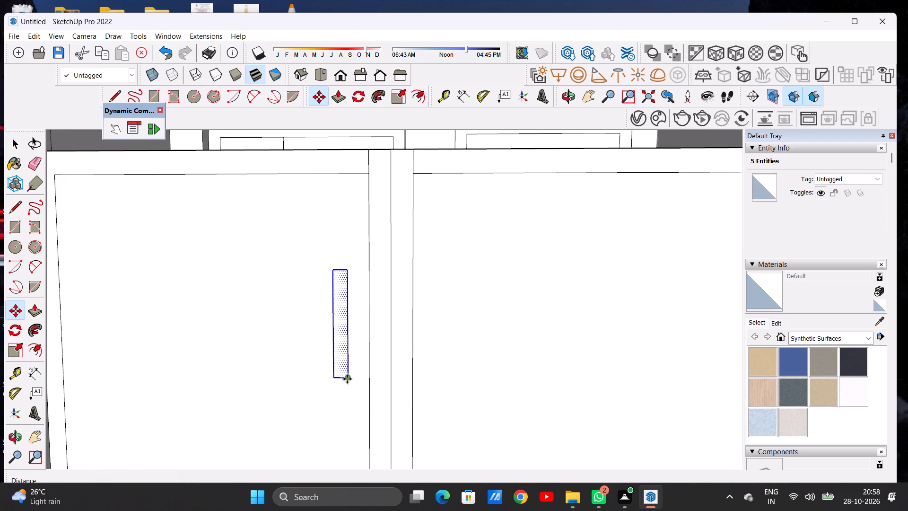
left_click(361, 379)
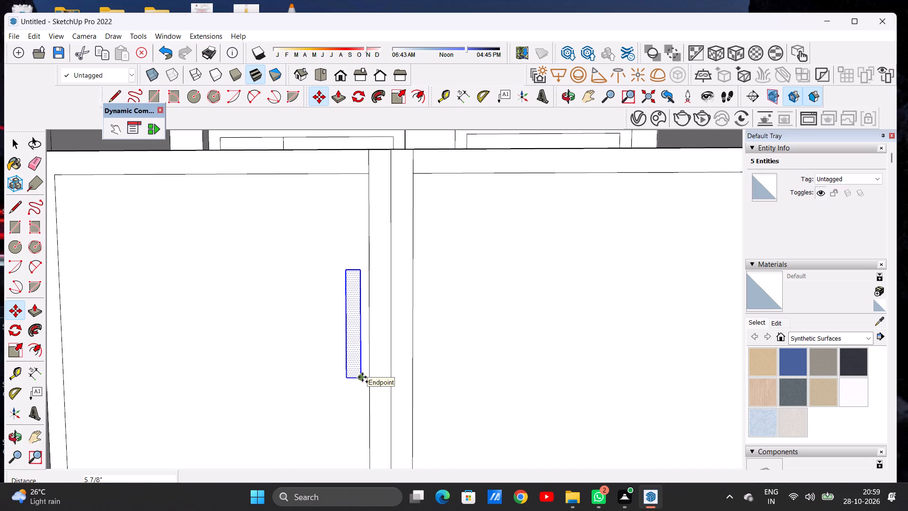
Copy the handle rectangle horizontally across the centre post onto the panel nearer the double doors.
left_click(362, 377)
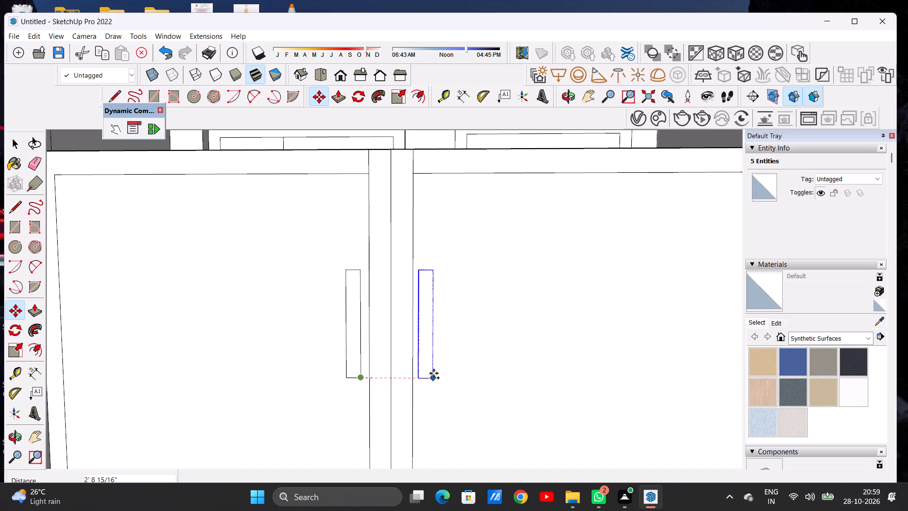
left_click(437, 378)
key("space")
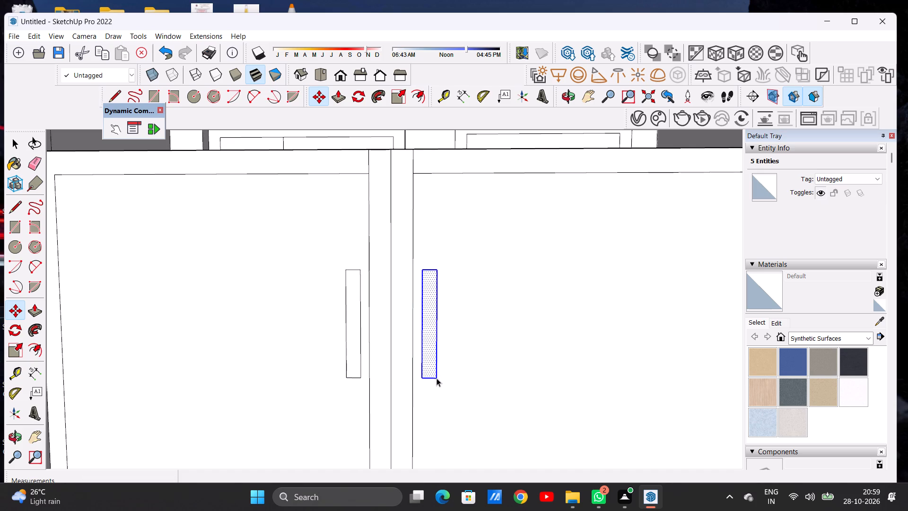
scroll(362, 370, "up", 4)
scroll(362, 370, "down", 13)
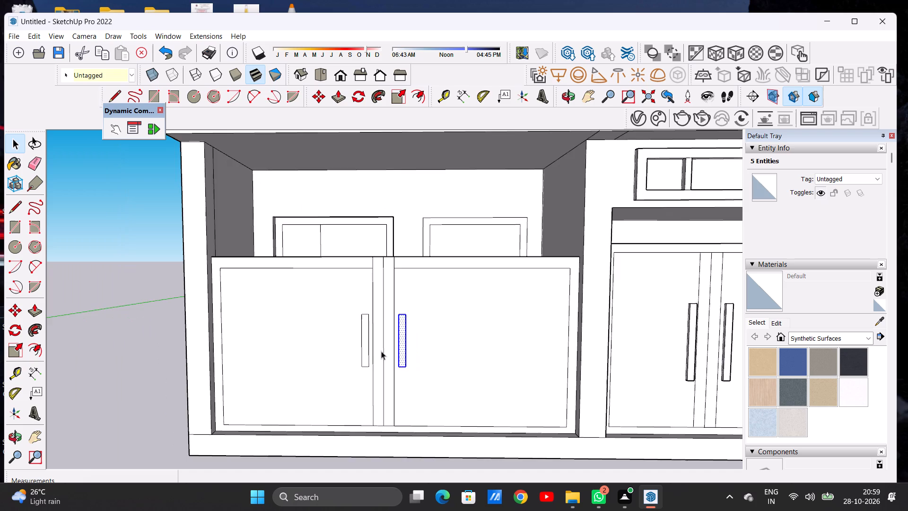
scroll(381, 351, "down", 9)
left_click(242, 357)
Examine the two handle outlines on the ground-floor panels against the double doors and the whole facade.
scroll(381, 364, "down", 6)
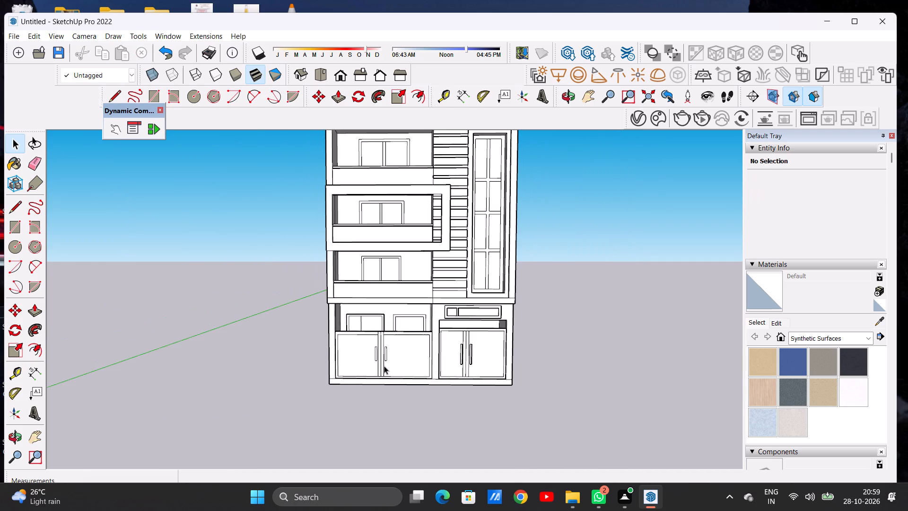
scroll(384, 367, "down", 3)
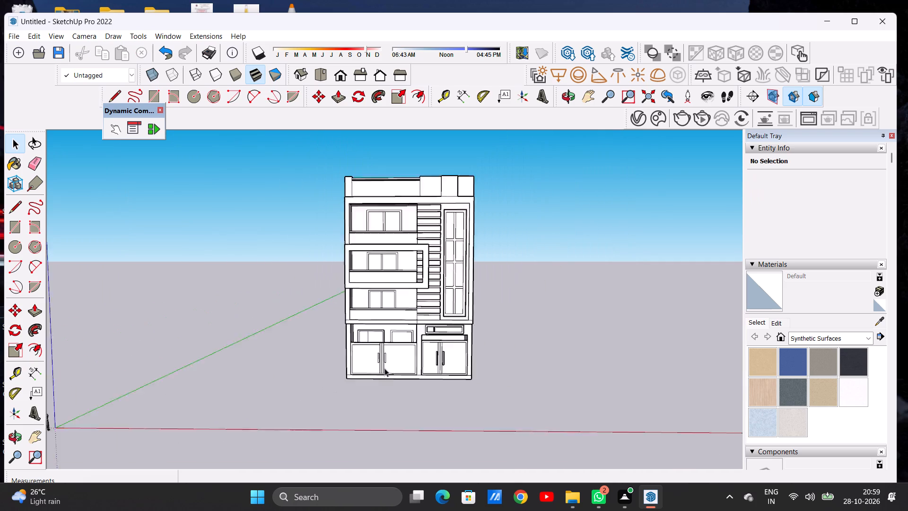
scroll(384, 368, "down", 10)
scroll(388, 308, "up", 7)
scroll(435, 304, "down", 5)
middle_click_drag(478, 326, 468, 305)
scroll(413, 386, "up", 13)
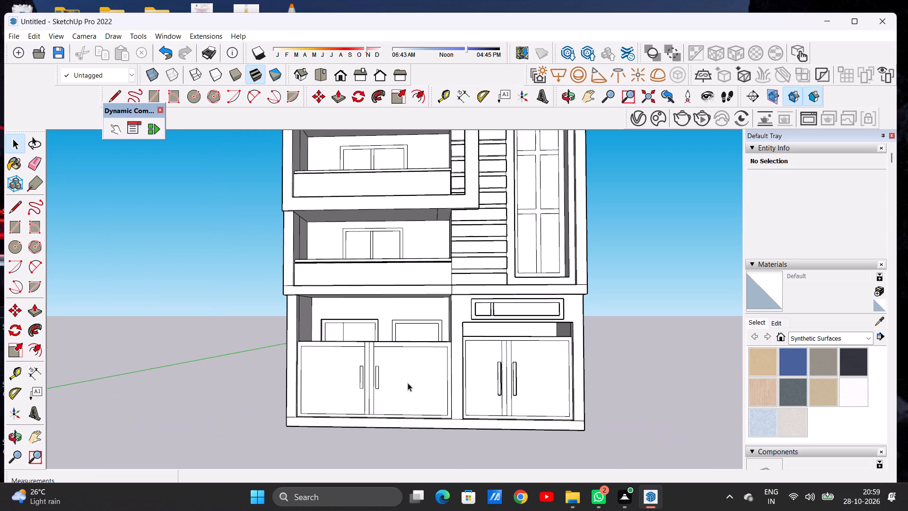
scroll(407, 388, "down", 6)
scroll(392, 372, "up", 9)
scroll(376, 376, "down", 1)
scroll(376, 376, "up", 6)
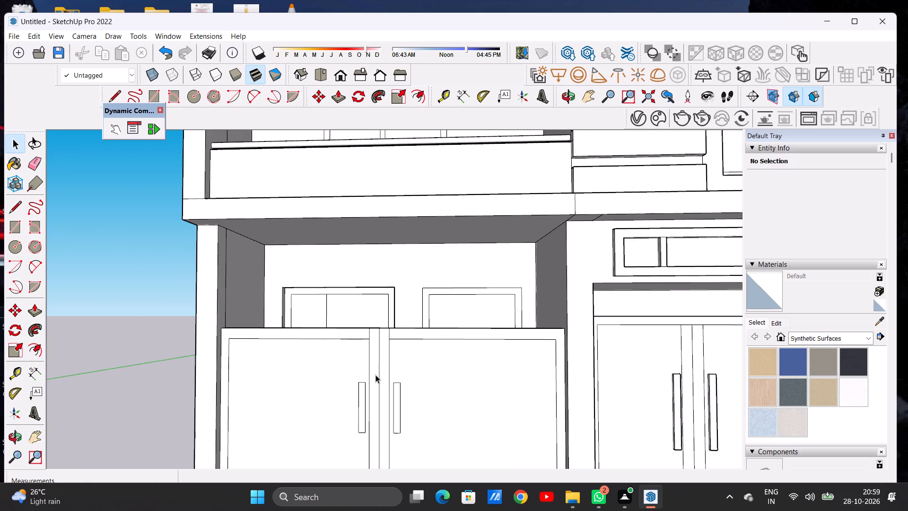
middle_click_drag(420, 347, 392, 350)
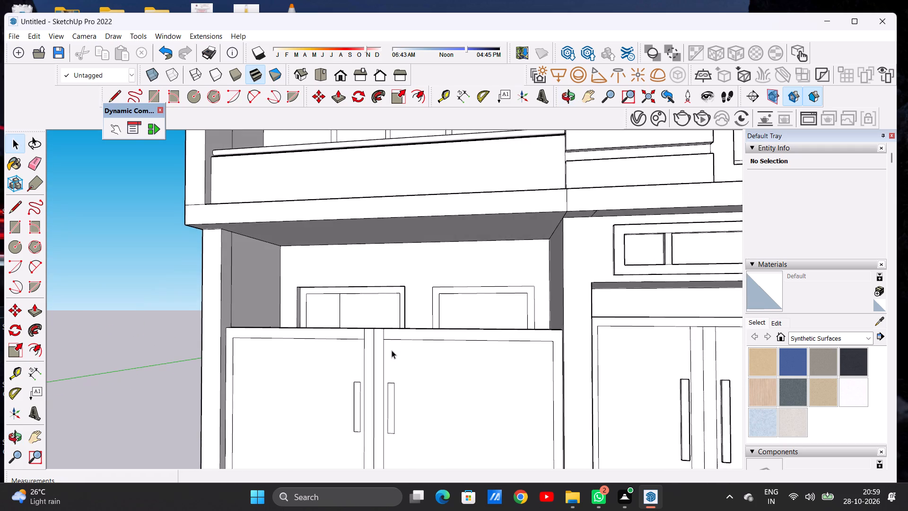
scroll(363, 346, "down", 11)
middle_click_drag(407, 330, 406, 350)
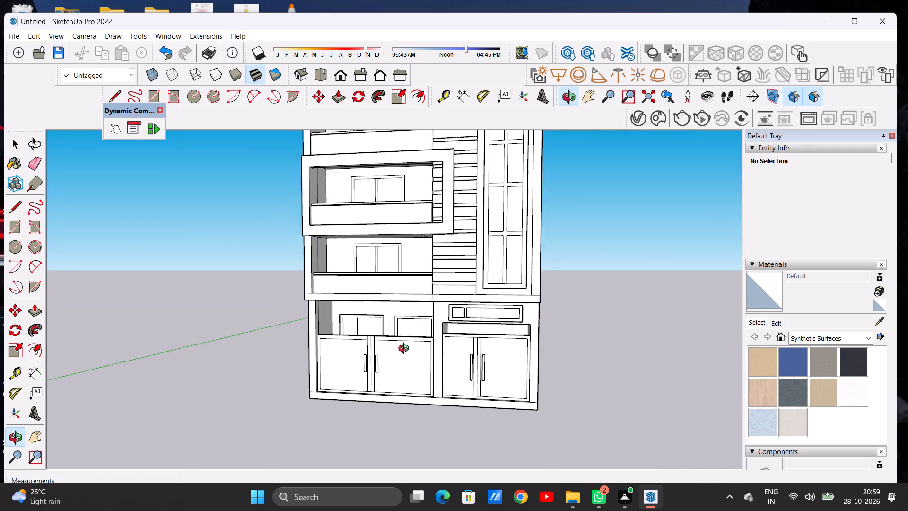
middle_click_drag(406, 350, 407, 386)
middle_click_drag(391, 368, 422, 344)
scroll(330, 375, "down", 5)
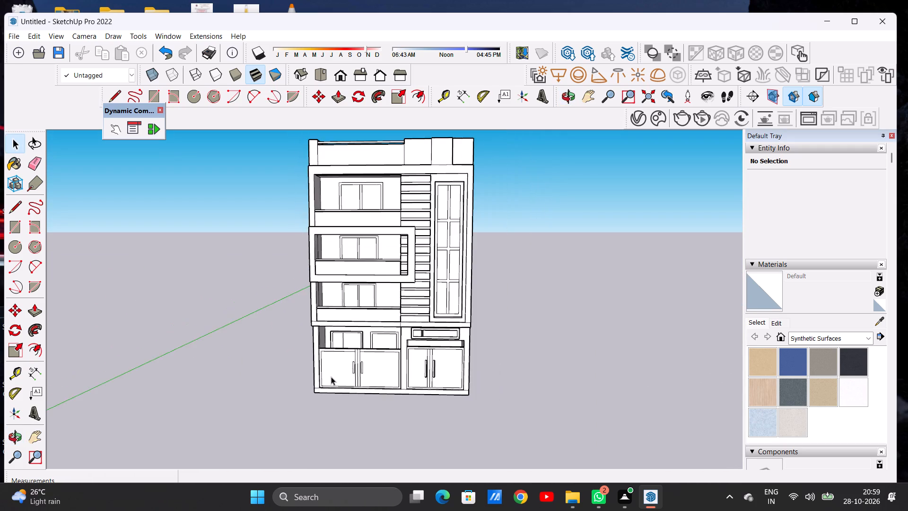
Examine the whole building from the roof, side and front, including the ground-floor panels and double doors.
scroll(334, 378, "down", 4)
scroll(365, 295, "down", 1)
scroll(365, 295, "up", 7)
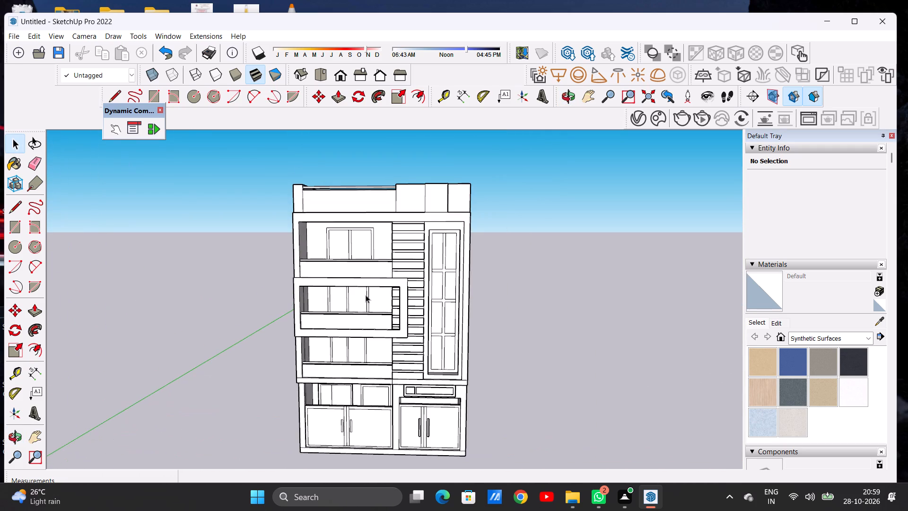
middle_click_drag(470, 278, 240, 371)
scroll(419, 217, "up", 7)
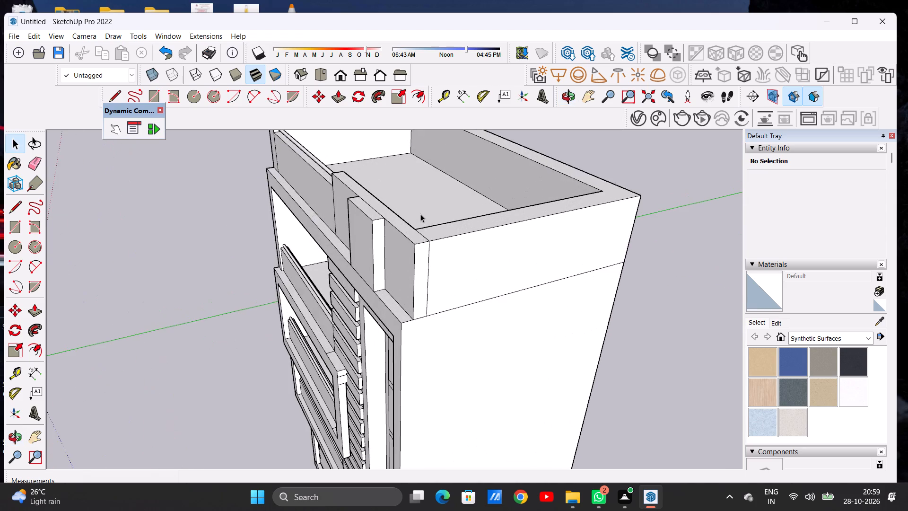
middle_click_drag(419, 178, 559, 216)
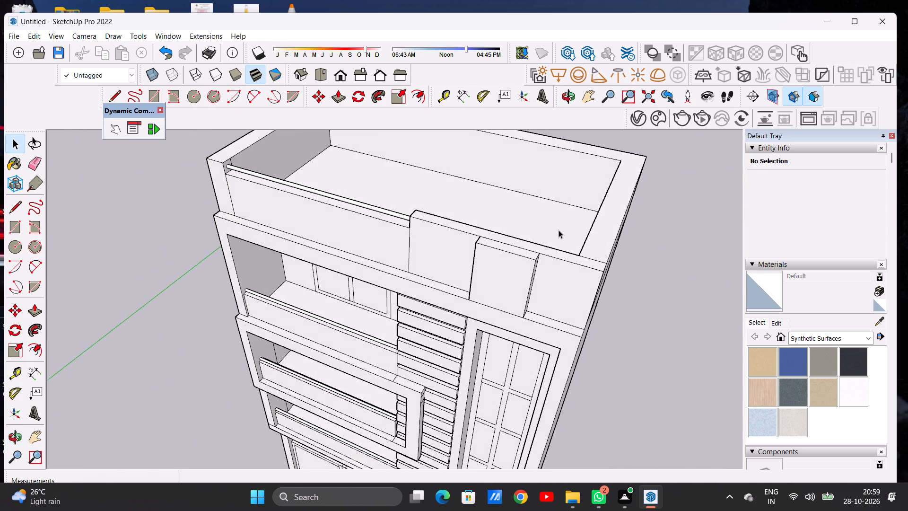
scroll(559, 230, "down", 18)
middle_click_drag(481, 287, 518, 223)
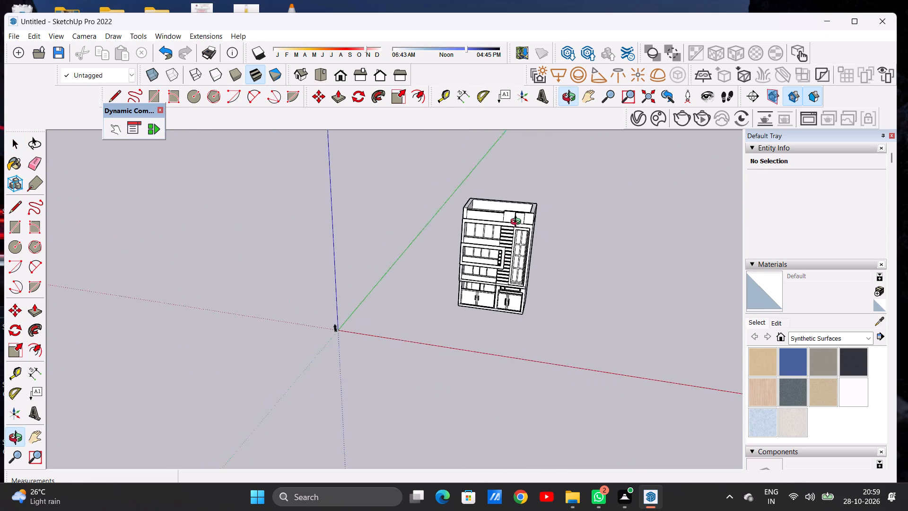
middle_click_drag(518, 223, 515, 213)
scroll(488, 282, "up", 18)
middle_click_drag(494, 332, 522, 280)
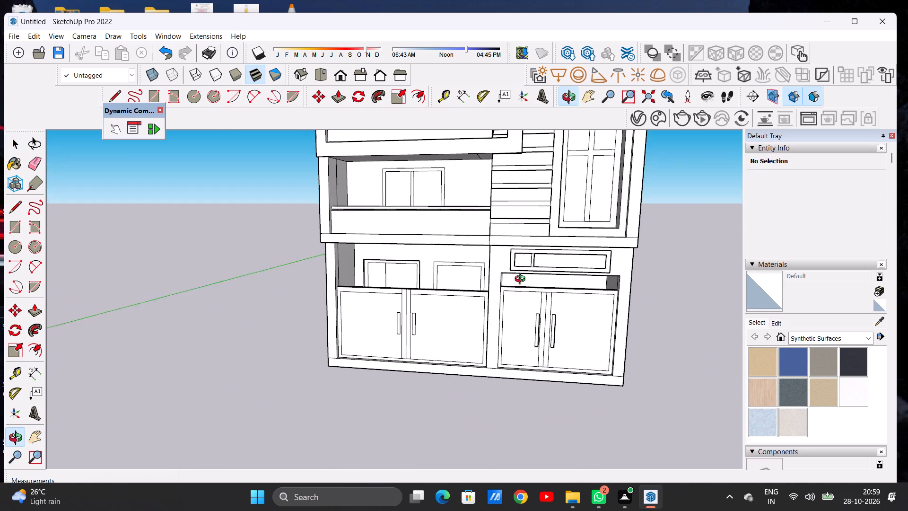
middle_click_drag(522, 280, 525, 274)
scroll(456, 334, "down", 5)
middle_click_drag(452, 343, 478, 315)
scroll(395, 335, "down", 7)
middle_click_drag(406, 334, 412, 397)
scroll(426, 345, "up", 7)
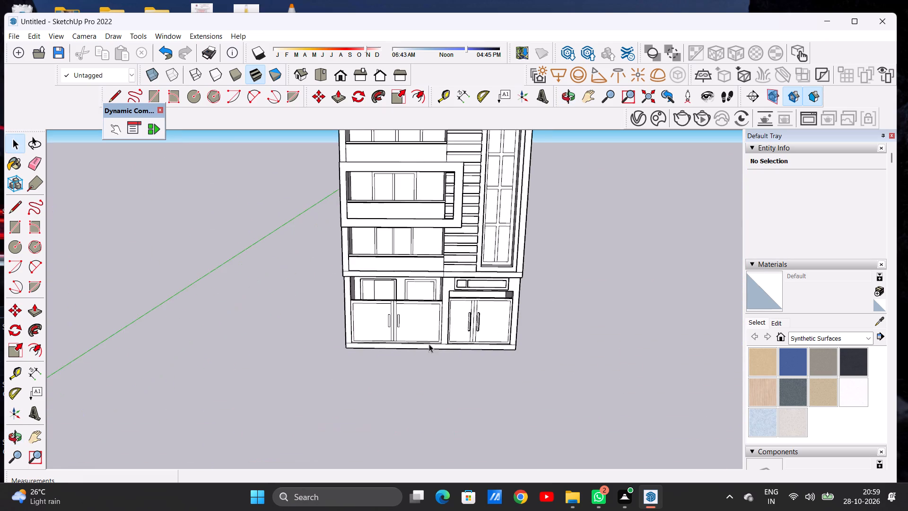
middle_click_drag(429, 344, 421, 383)
scroll(435, 357, "up", 7)
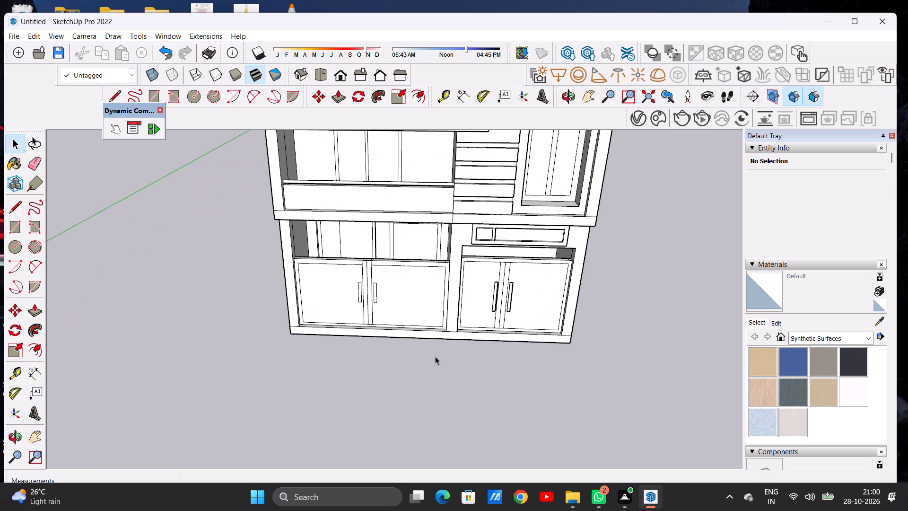
Draw a ground rectangle about 53' 6" by 8' 7" outward from the building's front base edge, spanning the full facade width.
key("l")
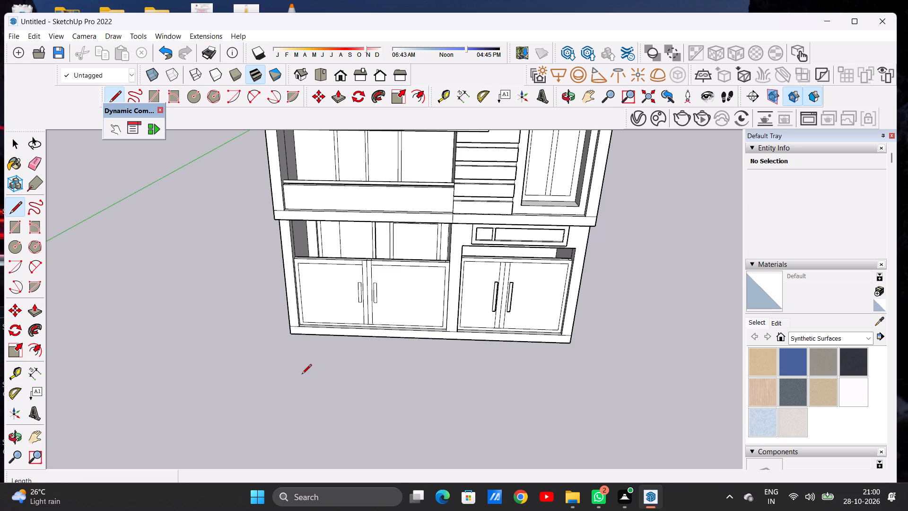
key("space")
type("R")
scroll(302, 375, "up", 5)
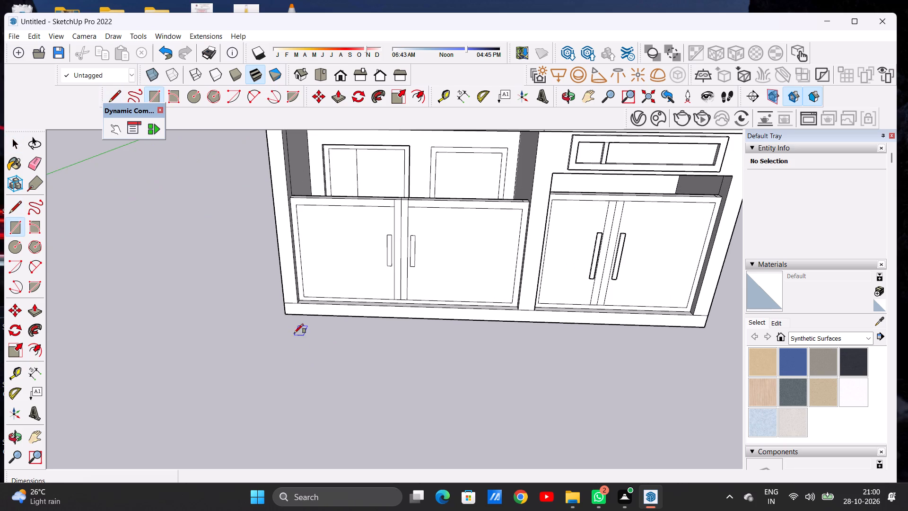
left_click(286, 314)
scroll(286, 318, "down", 2)
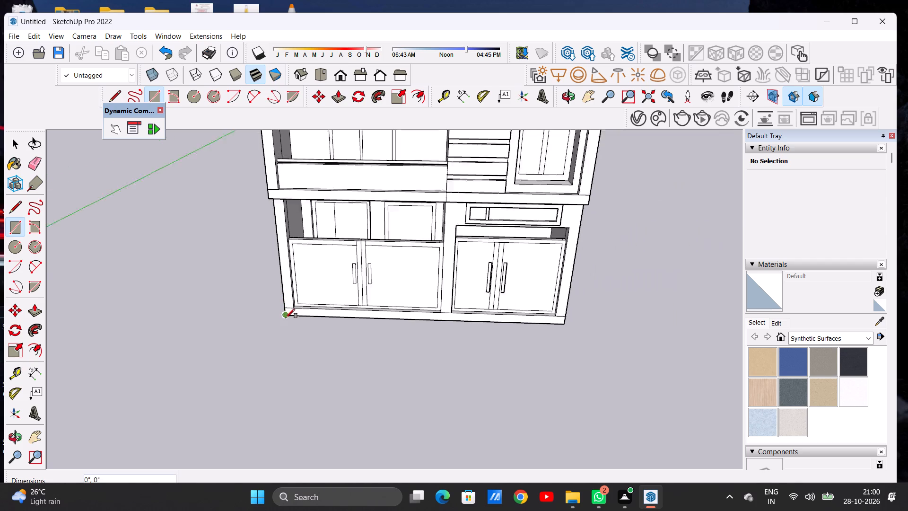
scroll(286, 318, "down", 7)
scroll(501, 318, "down", 1)
scroll(501, 318, "up", 9)
scroll(498, 321, "down", 1)
scroll(498, 321, "up", 4)
scroll(497, 327, "down", 1)
scroll(497, 328, "up", 4)
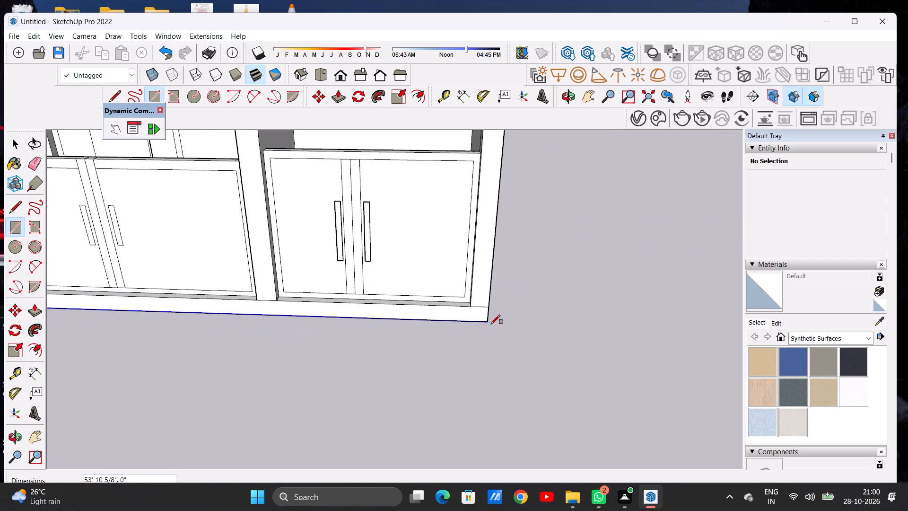
left_click(488, 324)
scroll(493, 339, "down", 6)
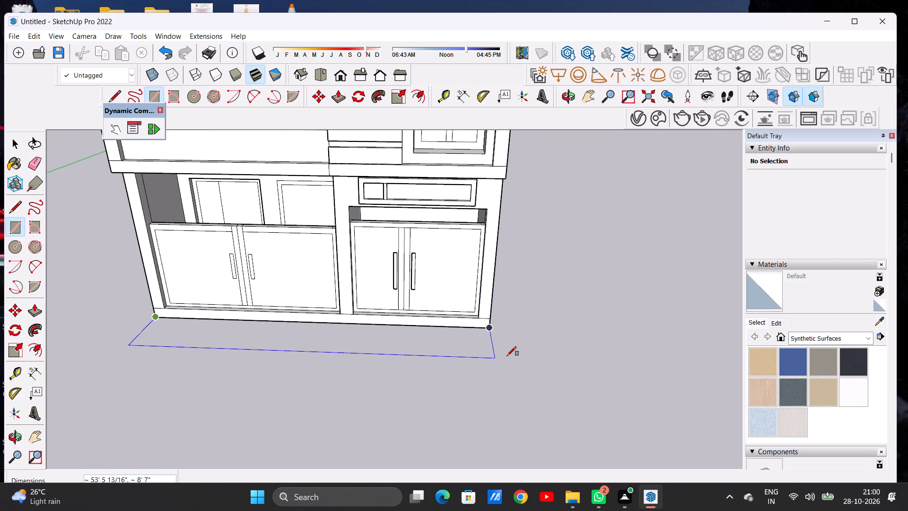
left_click(507, 356)
key("space")
Paint the ground strip in front of the building with the Quartz Light Grey material.
middle_click_drag(463, 350, 300, 344)
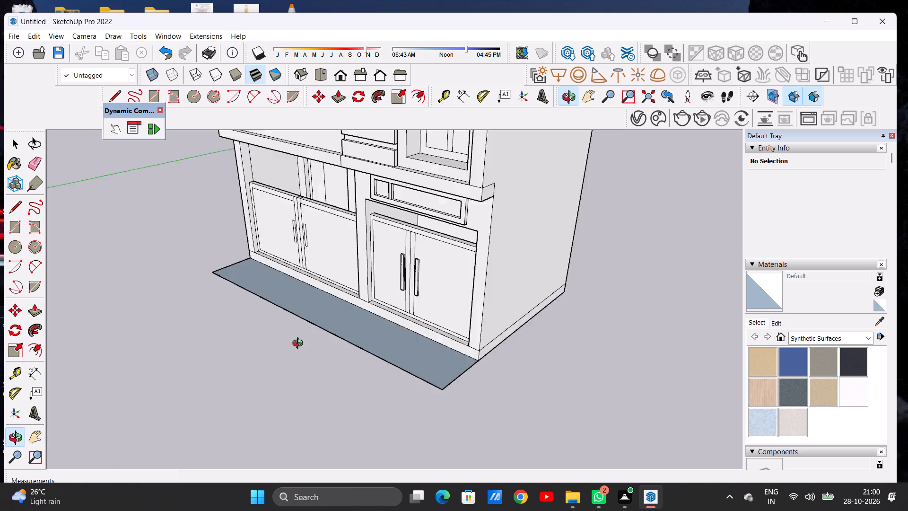
middle_click_drag(300, 344, 531, 321)
scroll(525, 332, "down", 3)
scroll(508, 335, "up", 1)
scroll(506, 335, "down", 11)
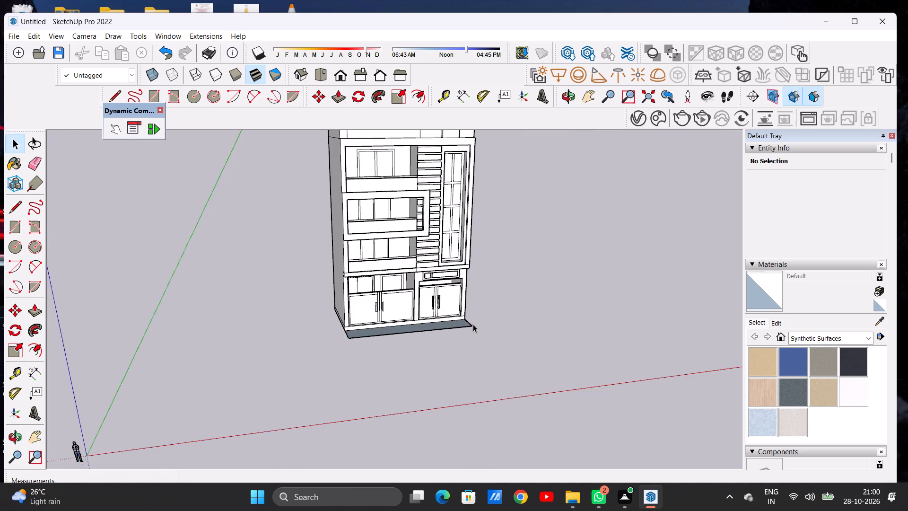
middle_click_drag(445, 323, 375, 372)
scroll(375, 347, "up", 10)
scroll(375, 342, "down", 1)
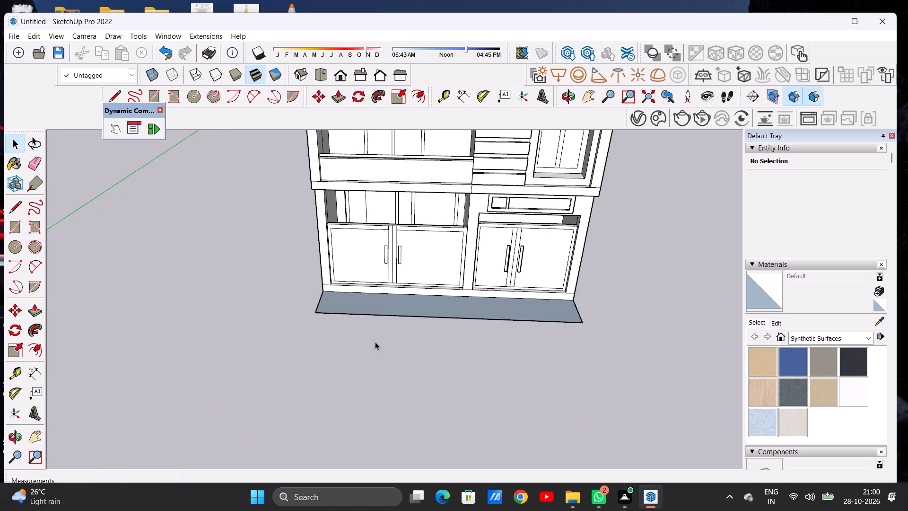
scroll(342, 349, "down", 7)
middle_click_drag(451, 331, 422, 341)
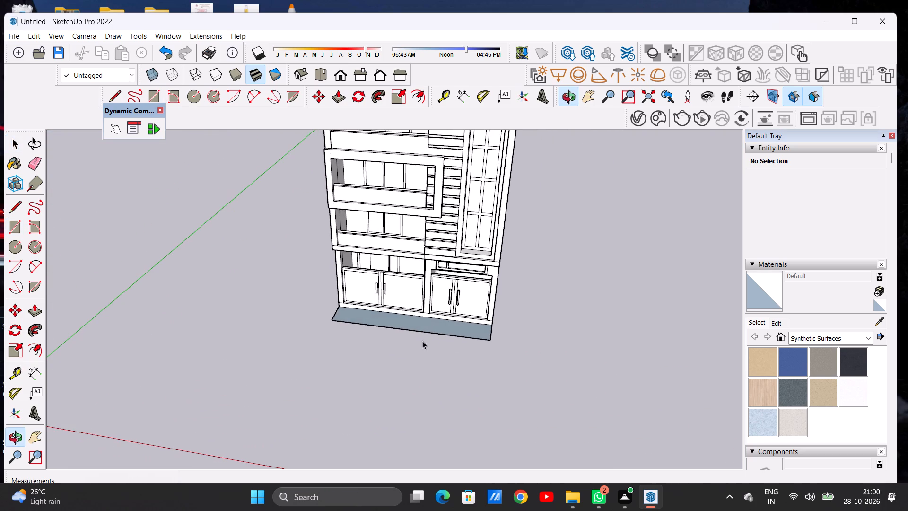
middle_click_drag(422, 341, 421, 339)
left_click(844, 388)
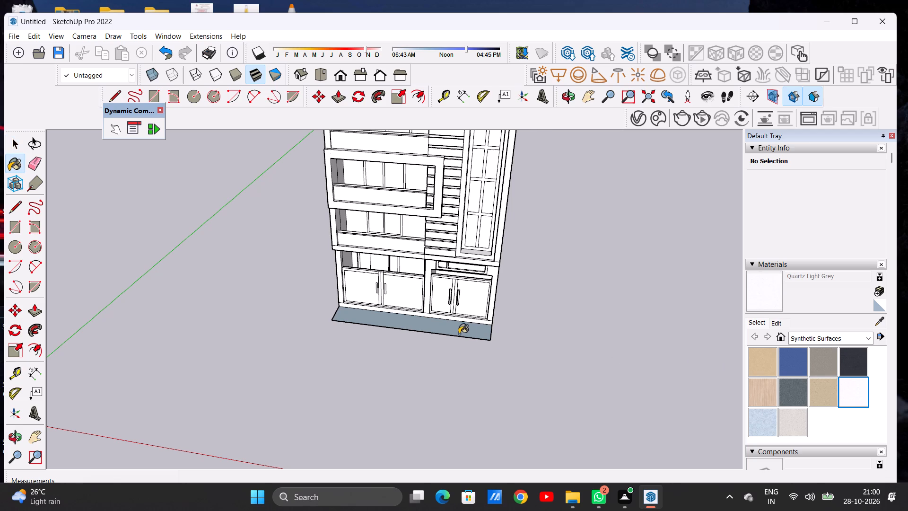
scroll(458, 331, "up", 11)
left_click(470, 328)
key("space")
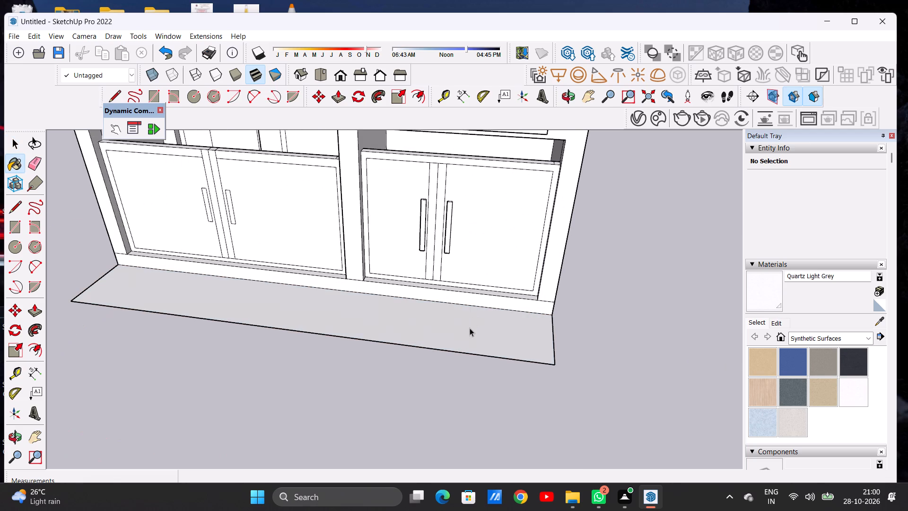
Draw a wider ground rectangle about 79' 9" by 20' 10 7/8" along the grey strip's outer edge, extending past both its ends.
scroll(438, 325, "down", 6)
middle_click_drag(494, 327, 351, 297)
scroll(476, 361, "up", 3)
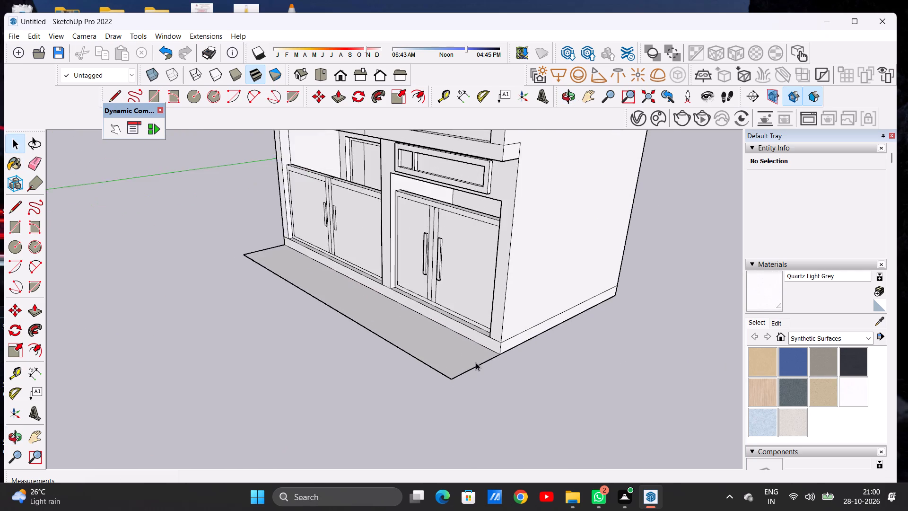
scroll(476, 362, "up", 4)
scroll(532, 326, "down", 15)
middle_click_drag(401, 320, 533, 310)
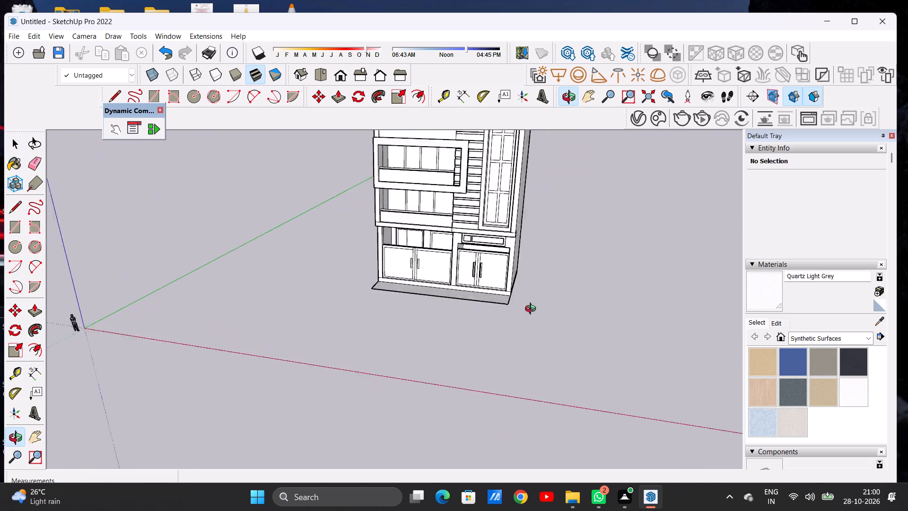
middle_click_drag(533, 310, 576, 372)
scroll(454, 281, "up", 5)
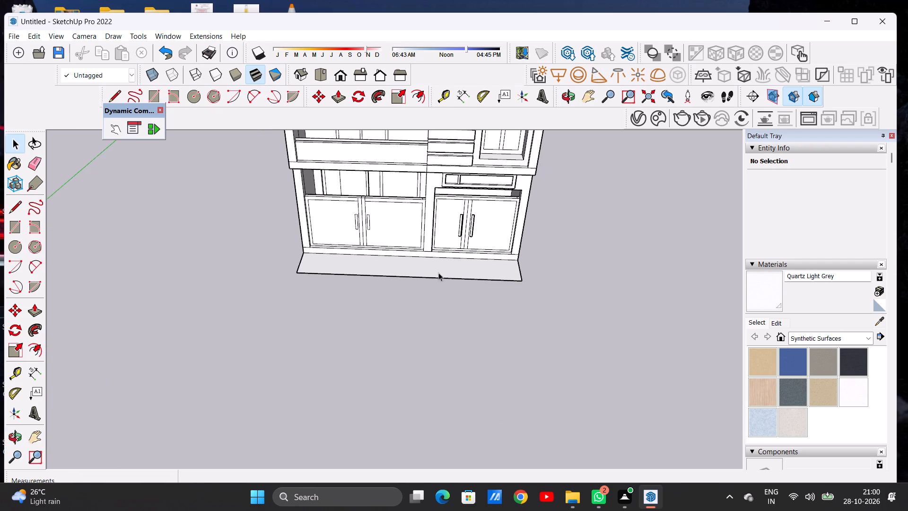
middle_click_drag(438, 273, 437, 313)
scroll(388, 275, "up", 3)
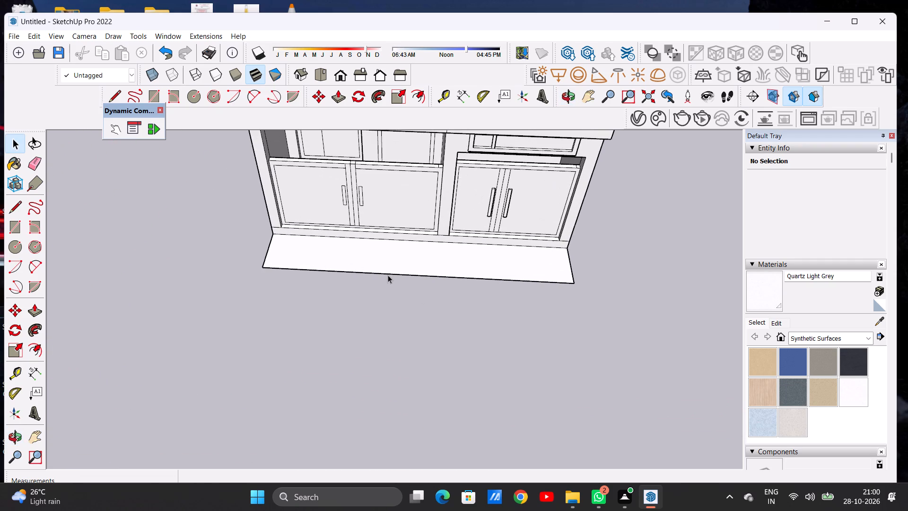
key("r")
middle_click_drag(441, 279, 445, 293)
scroll(300, 268, "up", 2)
scroll(274, 268, "down", 1)
scroll(273, 268, "up", 2)
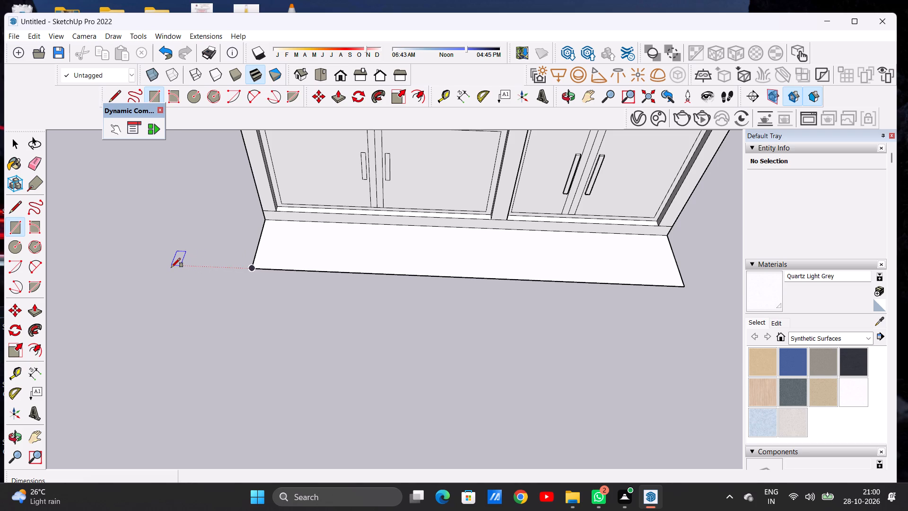
left_click(171, 267)
scroll(309, 278, "down", 13)
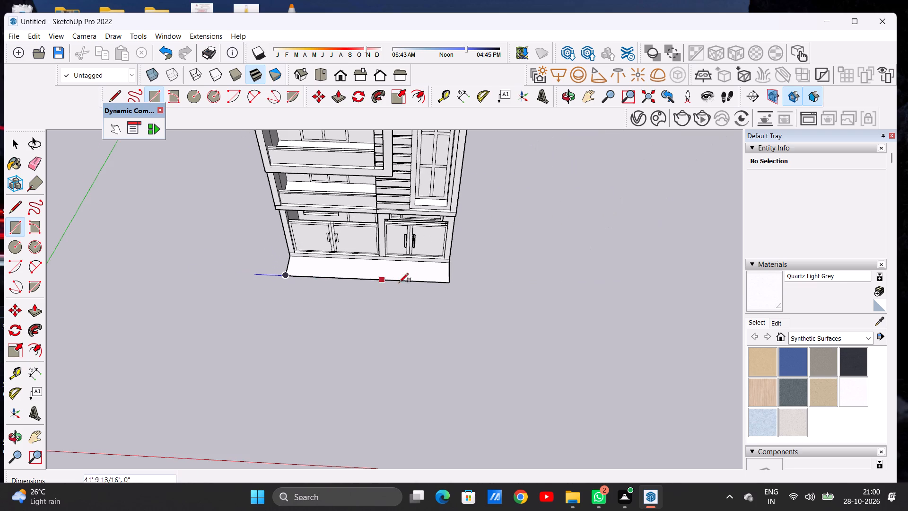
left_click(495, 283)
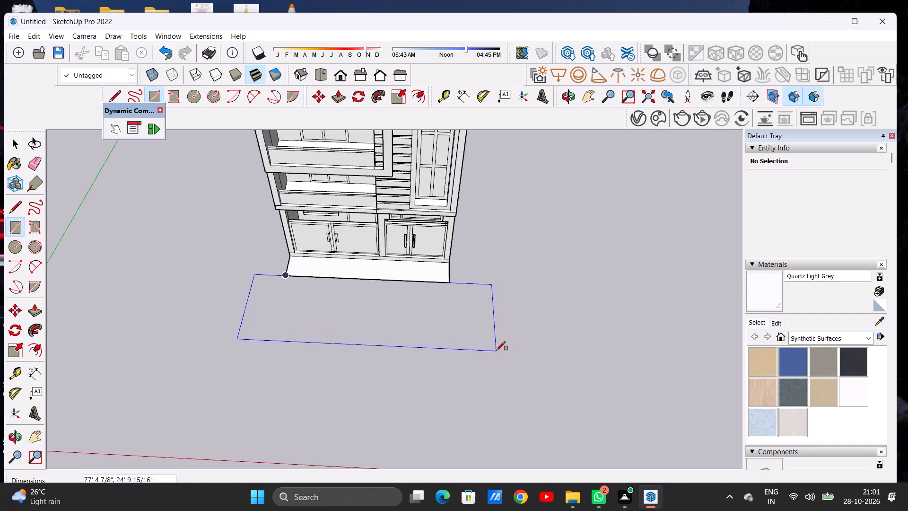
left_click(503, 340)
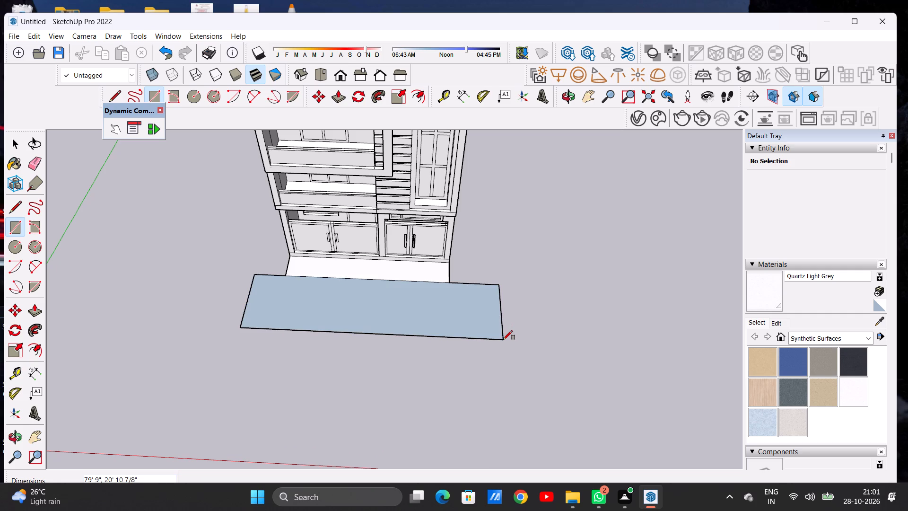
key("space")
Examine the wide ground rectangle and the grey strip against the building's front from several angles.
scroll(394, 308, "down", 6)
scroll(390, 304, "up", 1)
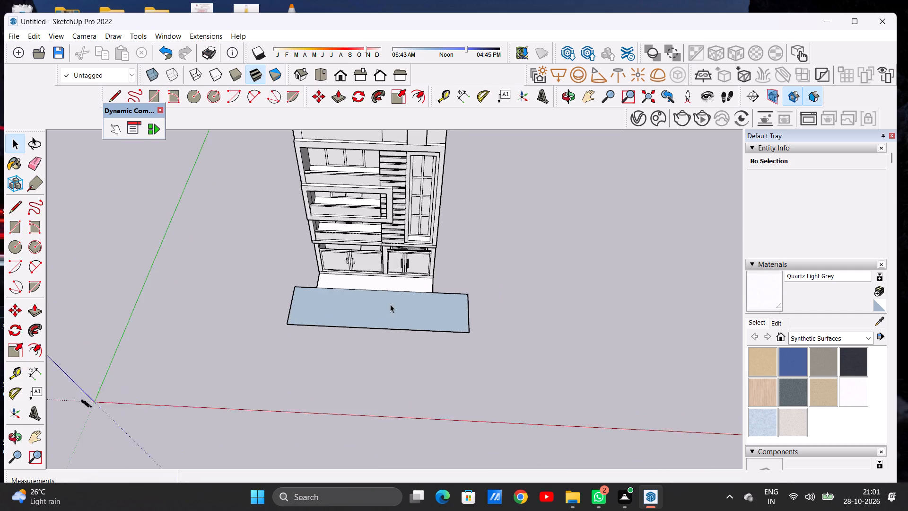
scroll(390, 304, "up", 2)
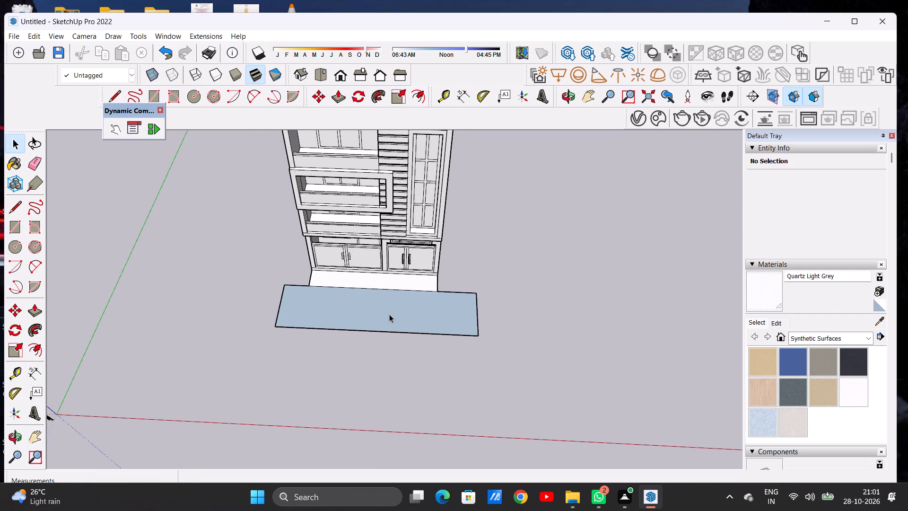
scroll(375, 295, "up", 6)
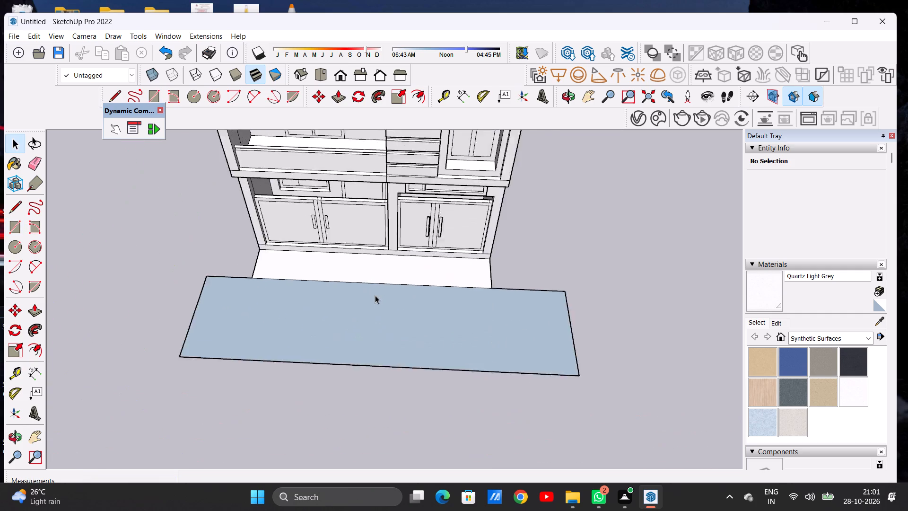
scroll(375, 295, "up", 2)
middle_click_drag(435, 286, 529, 231)
scroll(526, 268, "up", 1)
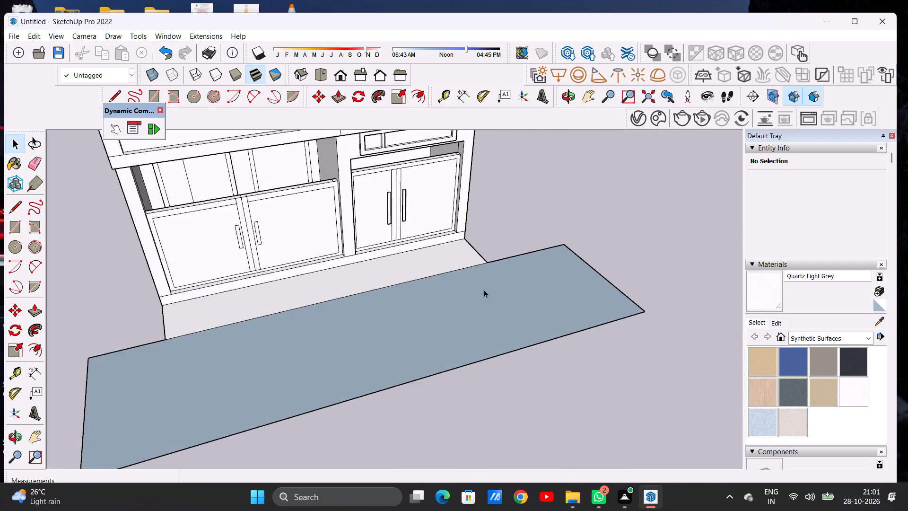
scroll(475, 305, "down", 13)
scroll(471, 303, "up", 8)
middle_click_drag(465, 305, 400, 313)
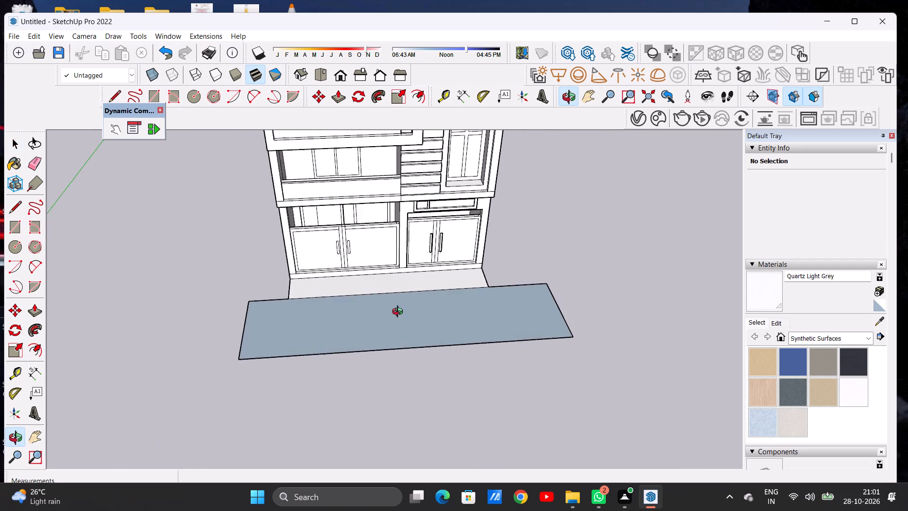
middle_click_drag(400, 313, 396, 314)
scroll(395, 320, "down", 4)
scroll(395, 321, "up", 1)
scroll(395, 321, "down", 7)
scroll(404, 320, "up", 8)
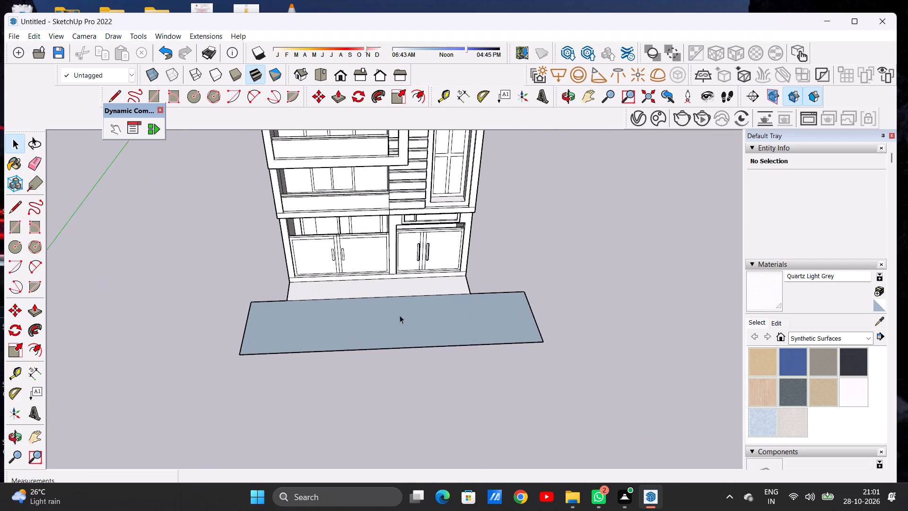
middle_click_drag(392, 303, 387, 333)
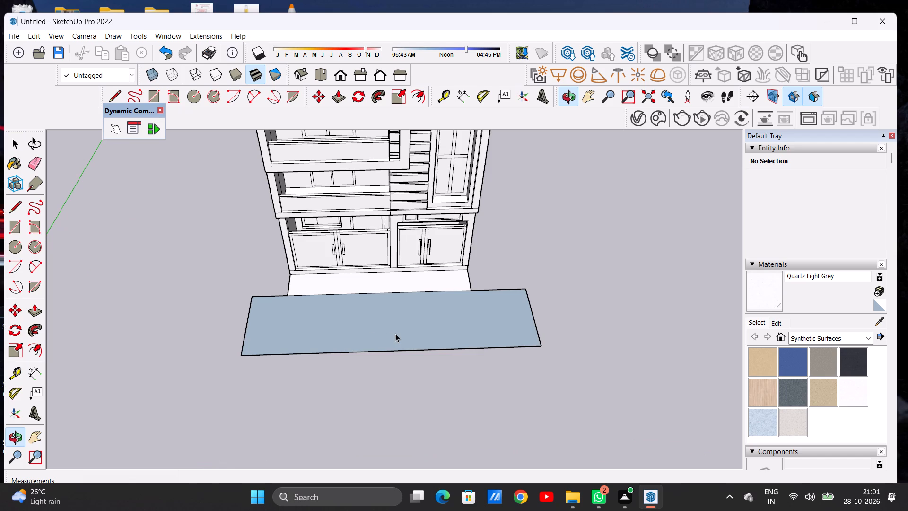
scroll(395, 334, "down", 5)
middle_click_drag(395, 341, 392, 278)
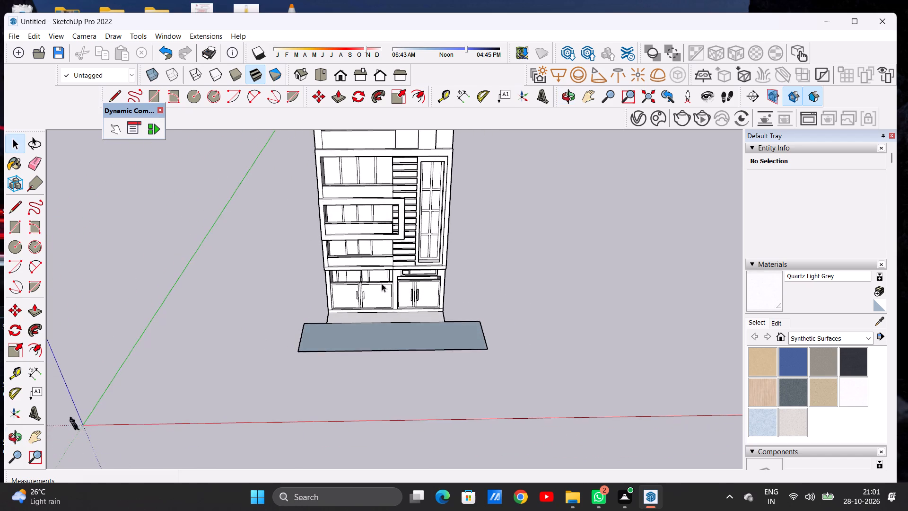
scroll(348, 315, "up", 6)
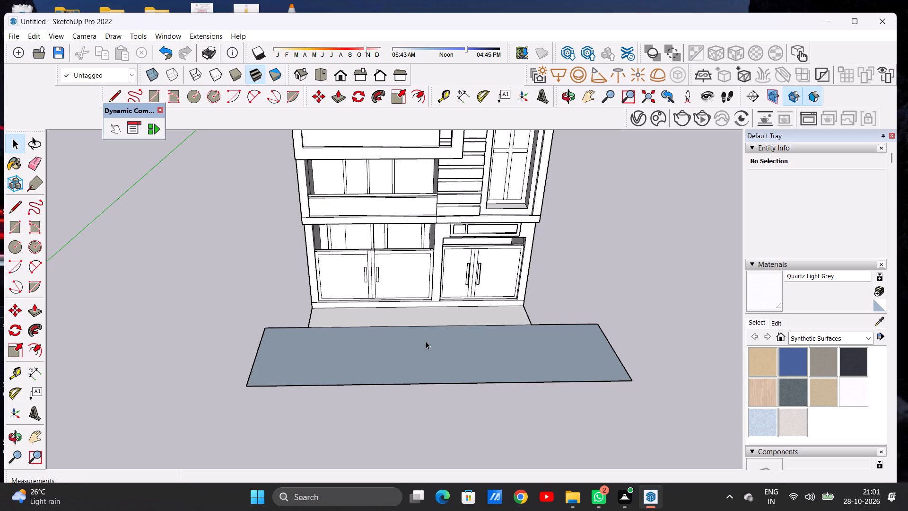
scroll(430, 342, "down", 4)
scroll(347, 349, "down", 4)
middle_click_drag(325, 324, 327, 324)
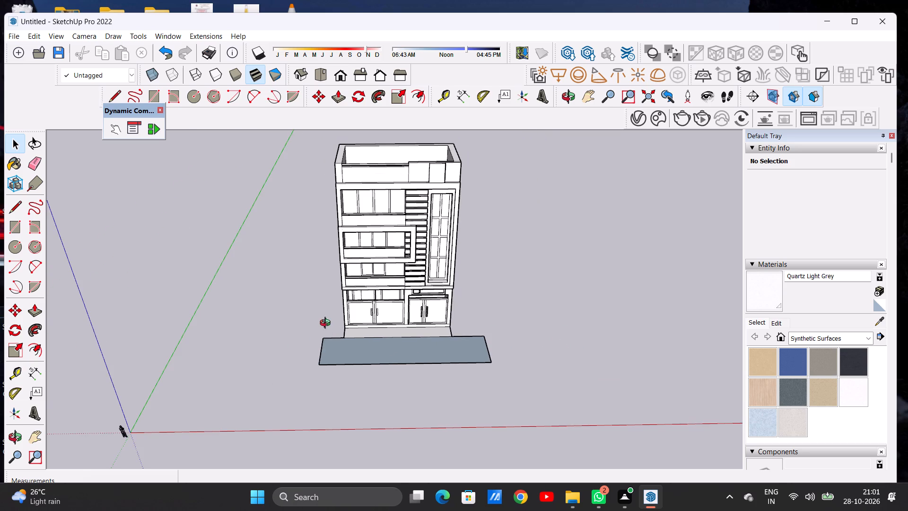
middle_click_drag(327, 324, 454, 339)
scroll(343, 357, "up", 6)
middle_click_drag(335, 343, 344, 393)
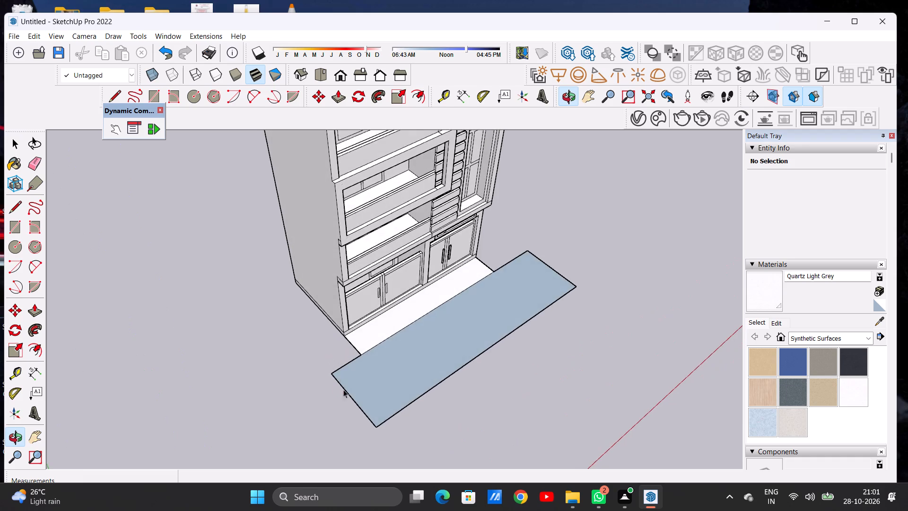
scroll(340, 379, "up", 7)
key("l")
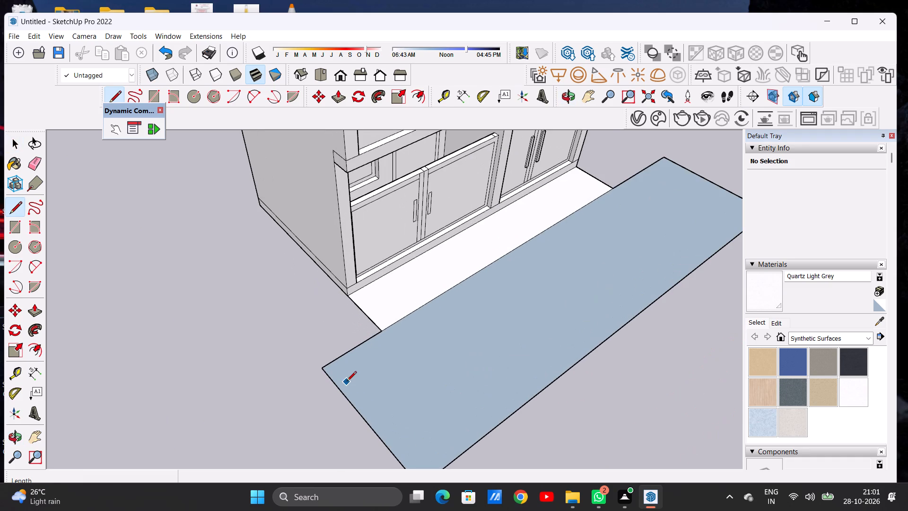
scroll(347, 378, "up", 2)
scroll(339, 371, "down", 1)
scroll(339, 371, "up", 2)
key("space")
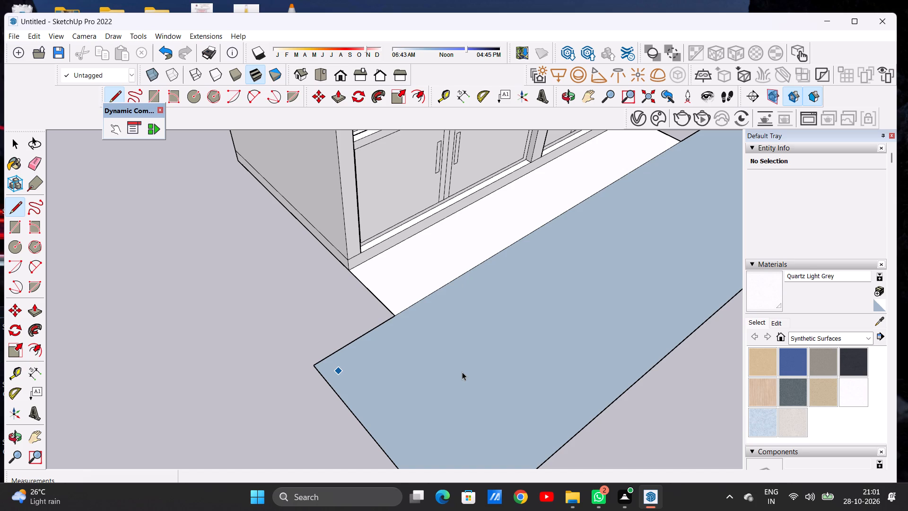
Examine the building's front facade from the roof parapet down to the ground surfaces.
scroll(438, 353, "down", 8)
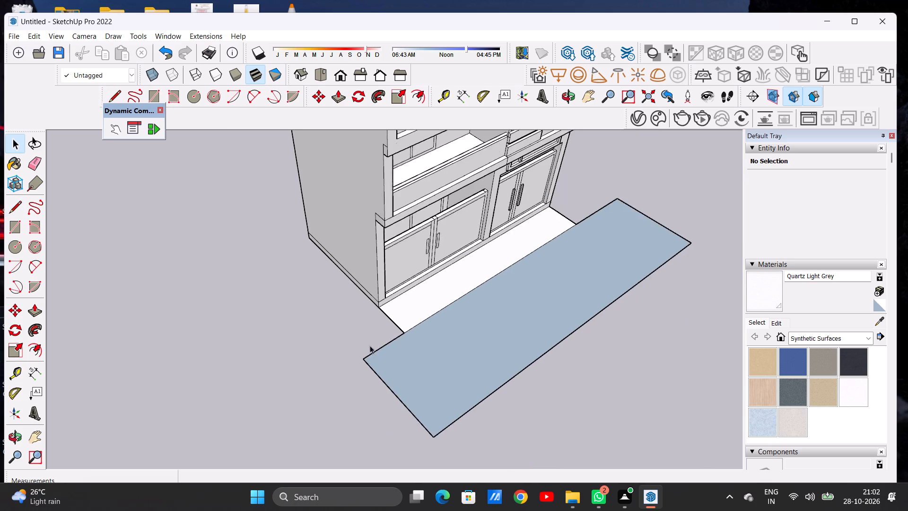
scroll(370, 345, "down", 3)
scroll(341, 349, "up", 1)
scroll(340, 349, "down", 13)
middle_click_drag(461, 319, 346, 183)
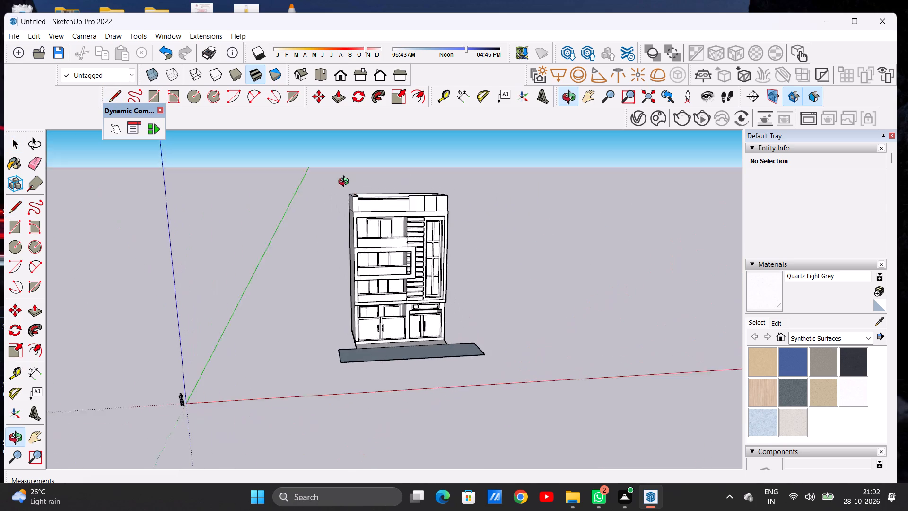
middle_click_drag(346, 183, 343, 181)
scroll(456, 184, "up", 2)
scroll(431, 188, "down", 1)
scroll(420, 194, "up", 16)
middle_click_drag(487, 195, 400, 191)
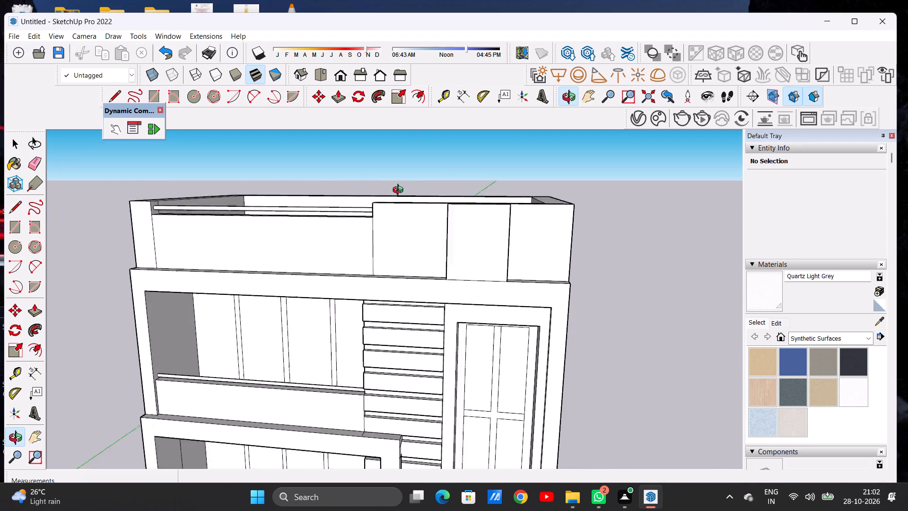
middle_click_drag(400, 191, 438, 196)
scroll(364, 220, "down", 7)
scroll(335, 214, "up", 2)
scroll(335, 215, "down", 1)
scroll(335, 218, "up", 3)
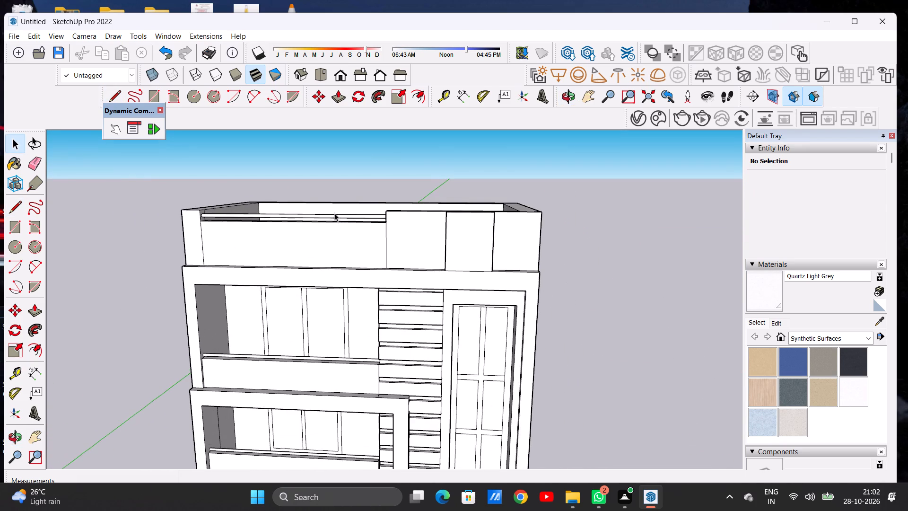
middle_click(348, 208)
scroll(454, 218, "down", 8)
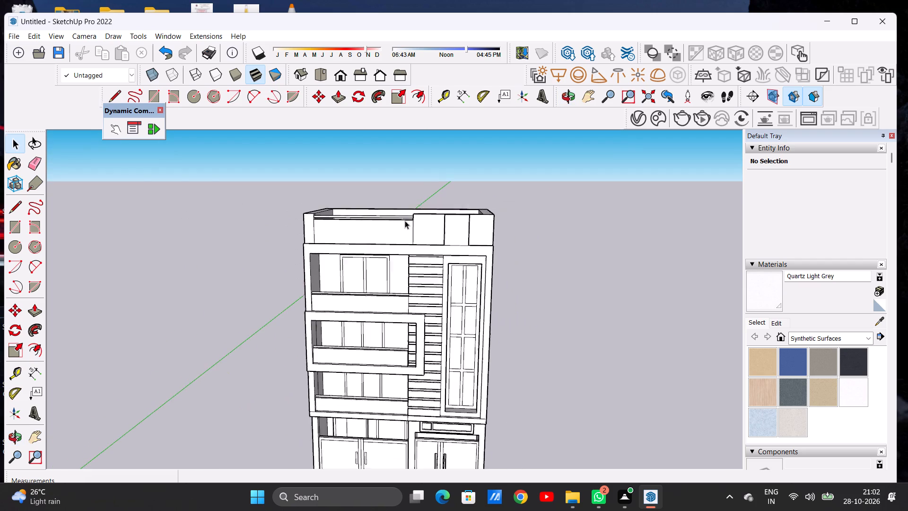
scroll(405, 220, "up", 1)
scroll(405, 220, "down", 2)
scroll(405, 220, "up", 1)
scroll(405, 221, "down", 6)
scroll(454, 504, "up", 1)
scroll(452, 501, "down", 1)
scroll(449, 502, "up", 2)
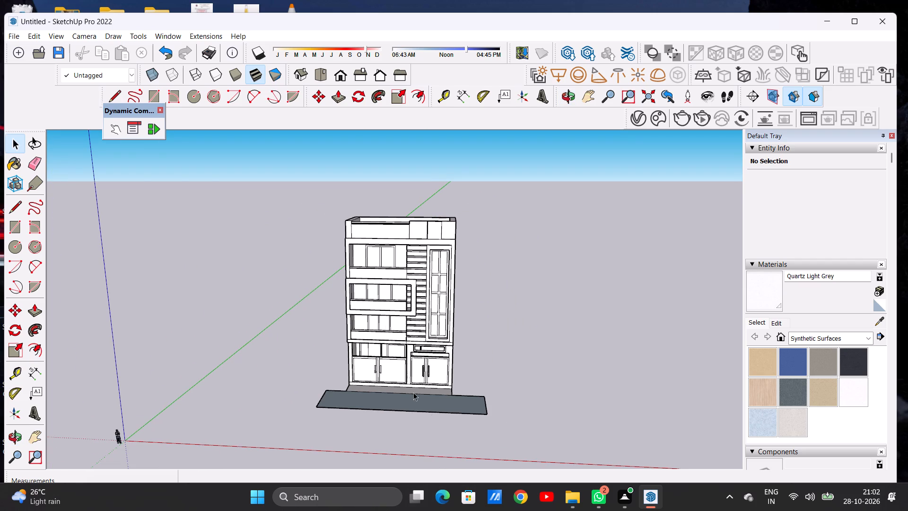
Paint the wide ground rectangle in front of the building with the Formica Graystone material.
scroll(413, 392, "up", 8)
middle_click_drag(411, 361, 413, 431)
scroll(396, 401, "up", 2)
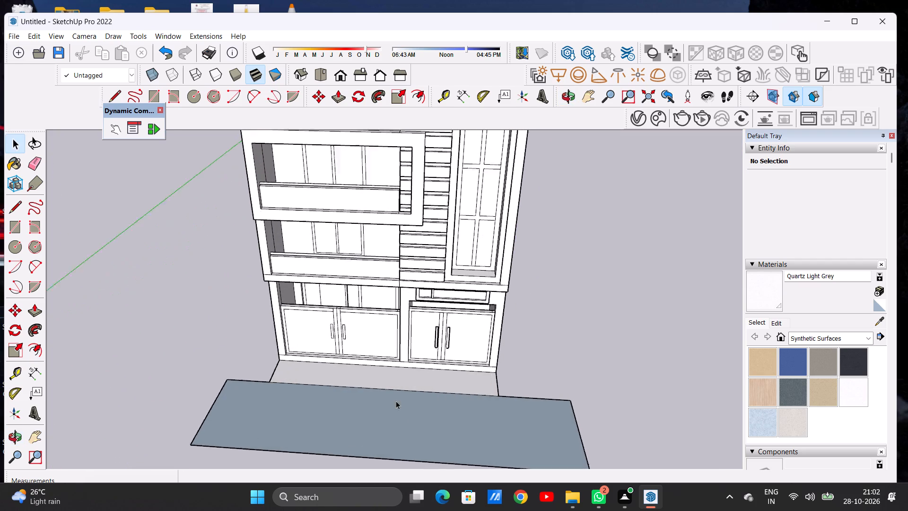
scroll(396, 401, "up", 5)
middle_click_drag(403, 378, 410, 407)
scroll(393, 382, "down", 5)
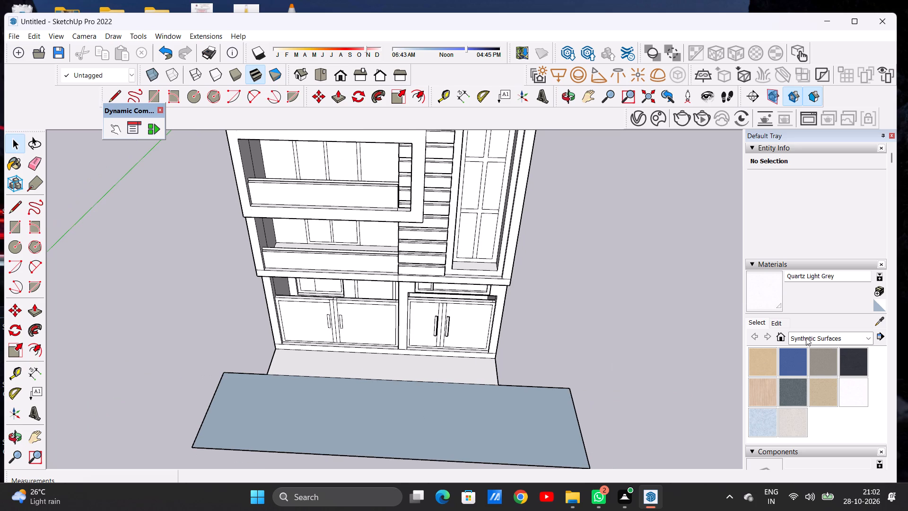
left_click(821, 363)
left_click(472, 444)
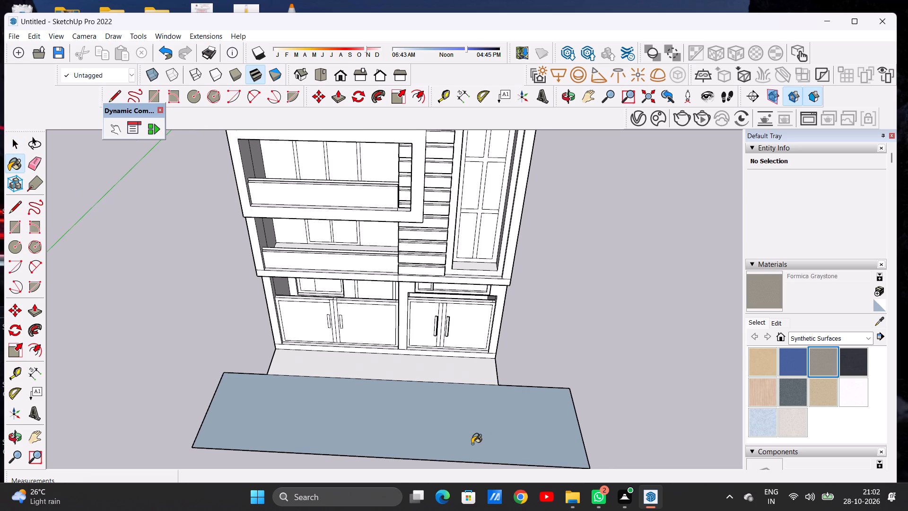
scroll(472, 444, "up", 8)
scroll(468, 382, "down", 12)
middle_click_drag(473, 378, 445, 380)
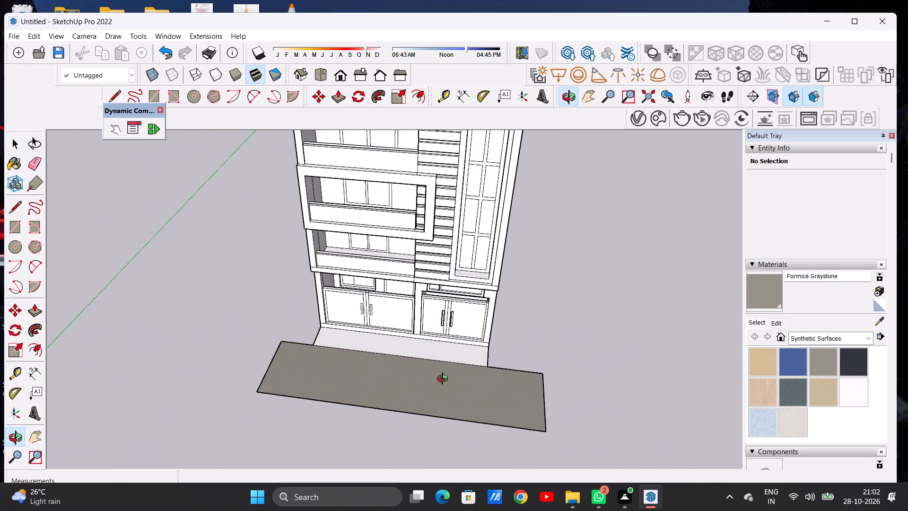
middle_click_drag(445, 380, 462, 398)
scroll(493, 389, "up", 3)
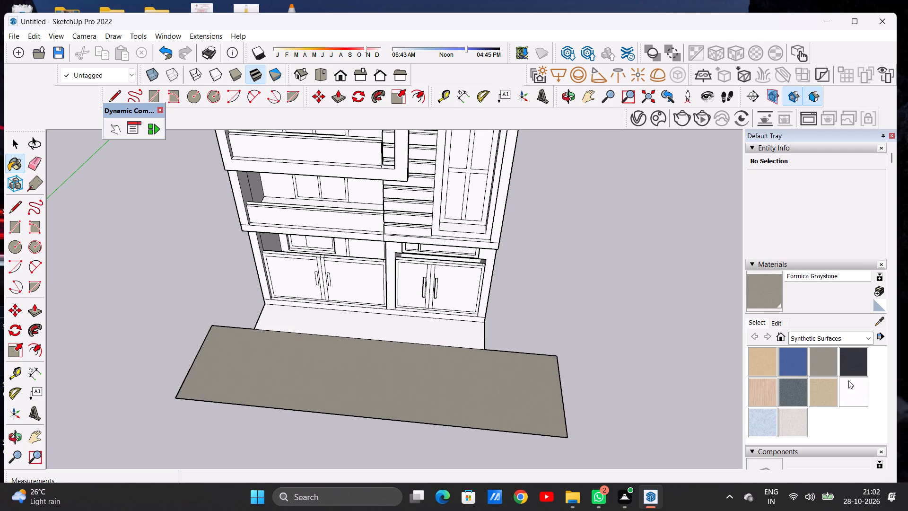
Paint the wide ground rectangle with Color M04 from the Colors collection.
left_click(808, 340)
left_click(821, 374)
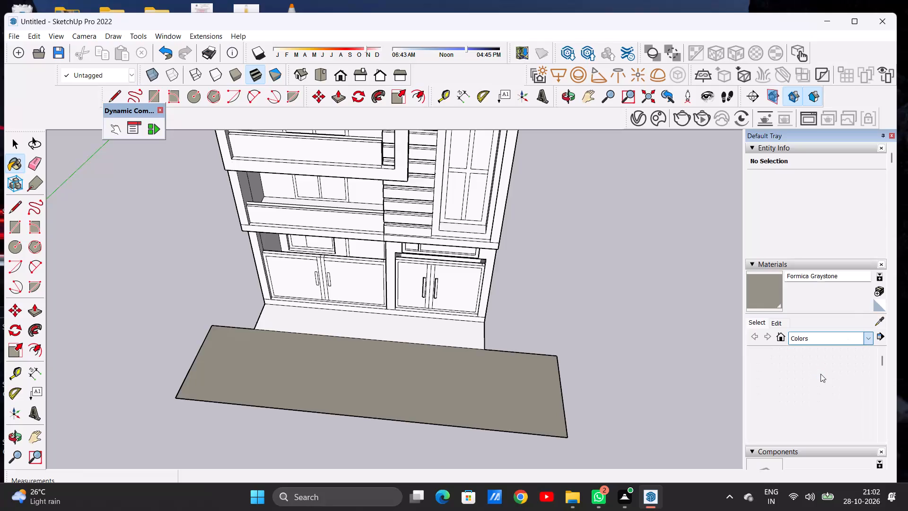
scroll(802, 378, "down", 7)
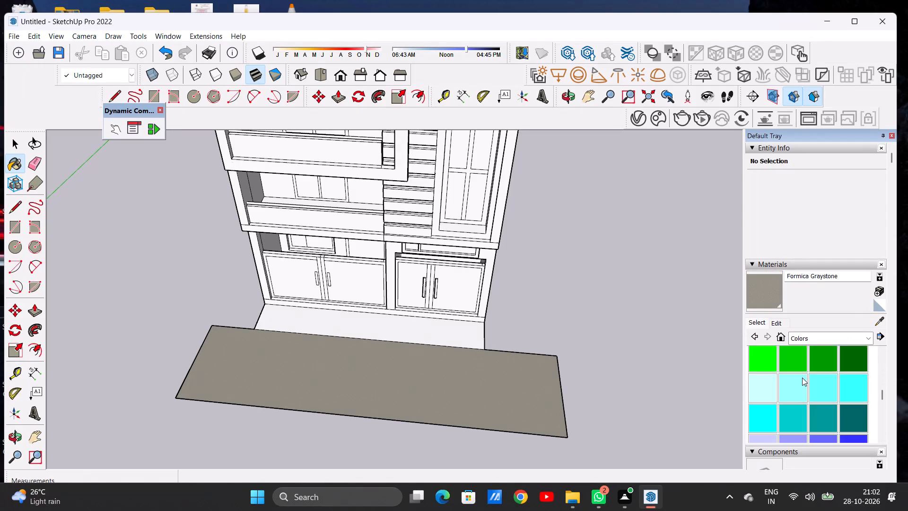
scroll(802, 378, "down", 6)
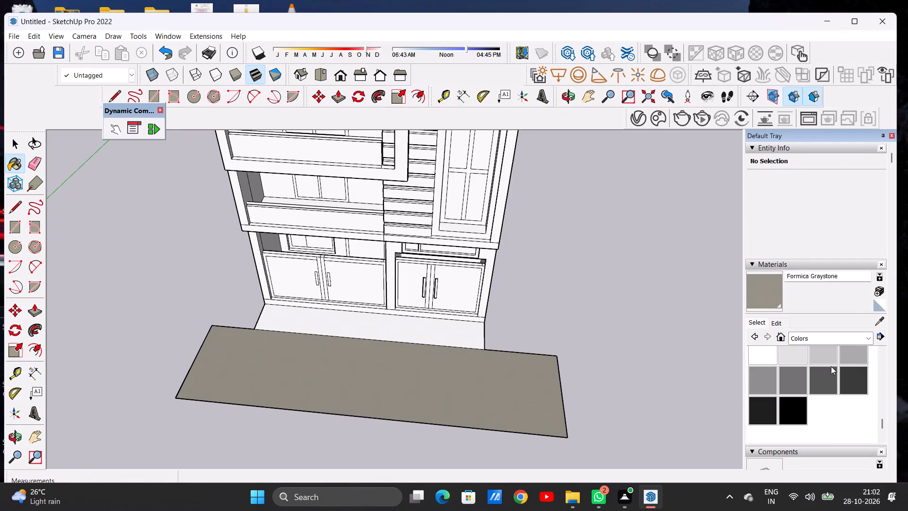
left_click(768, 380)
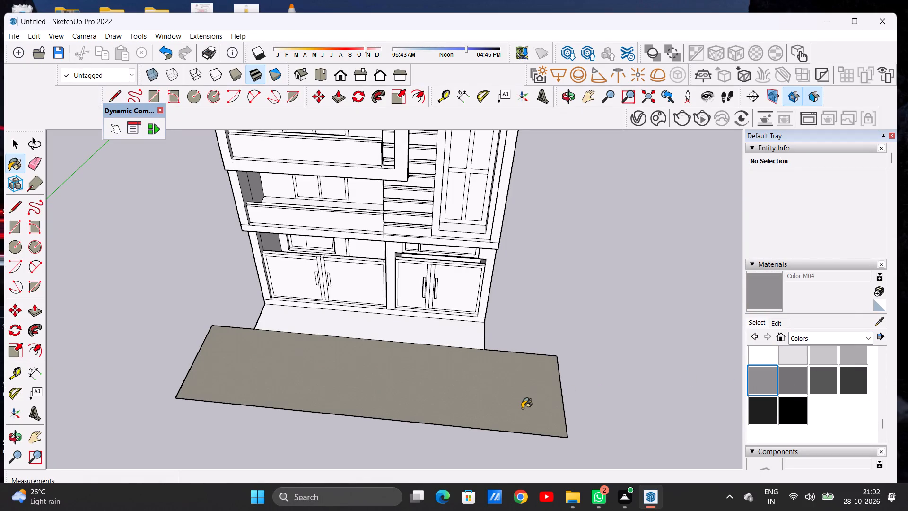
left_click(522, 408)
Paint the wide ground rectangle with the darker grey Color M05.
left_click(781, 384)
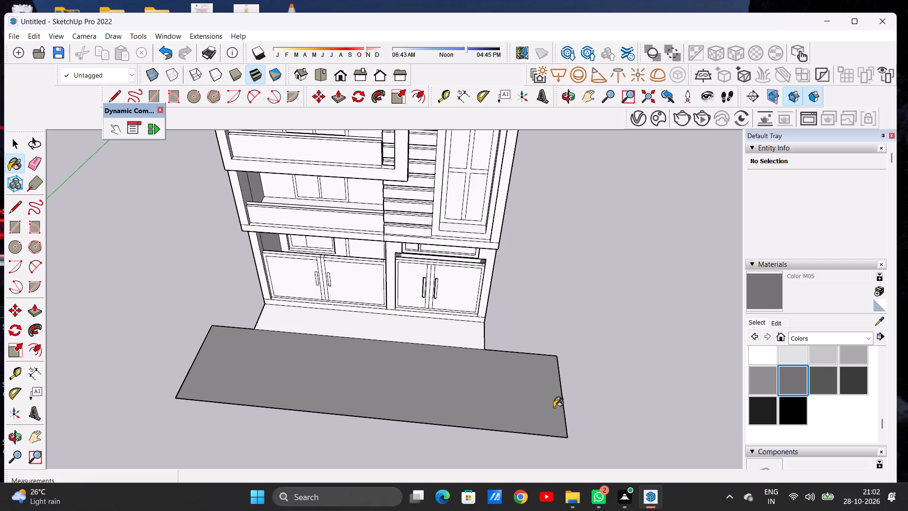
left_click(501, 413)
scroll(506, 411, "up", 2)
scroll(506, 411, "down", 1)
scroll(506, 411, "up", 13)
scroll(559, 396, "down", 14)
scroll(559, 388, "up", 1)
scroll(559, 388, "down", 1)
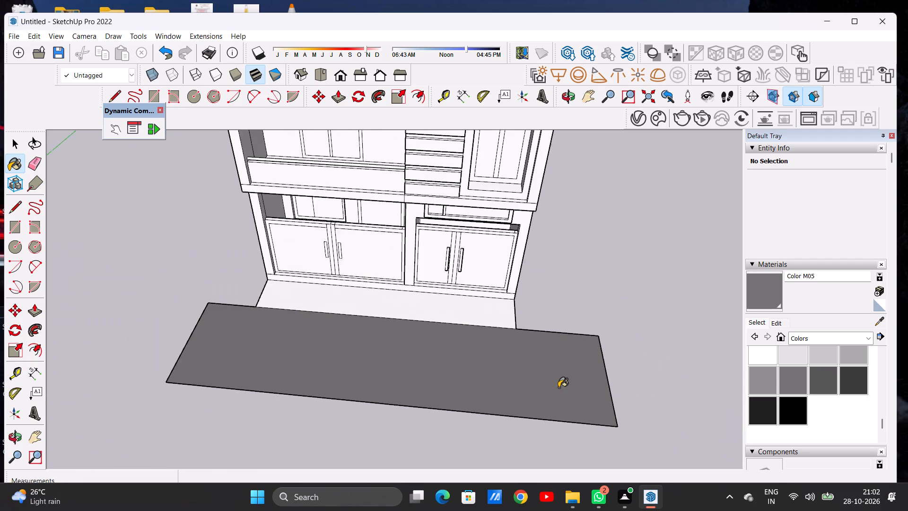
scroll(559, 388, "down", 6)
middle_click_drag(487, 386, 512, 408)
scroll(575, 357, "up", 6)
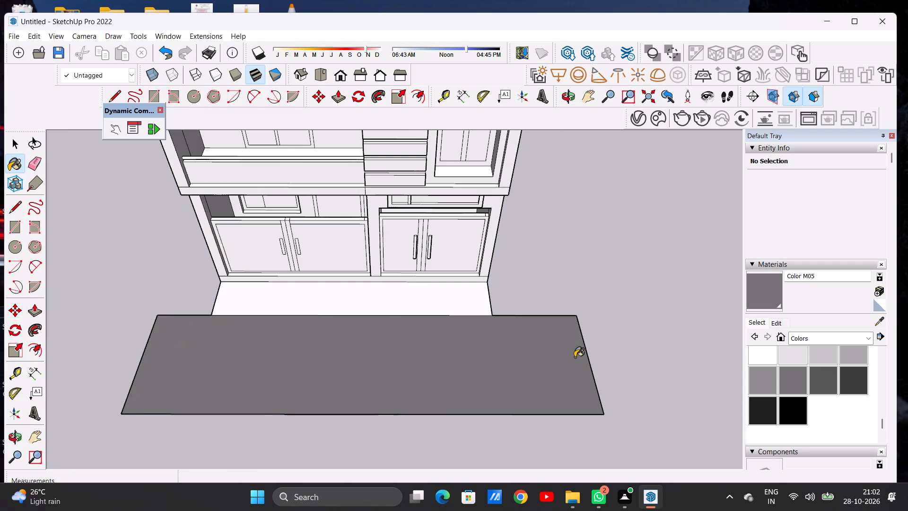
key("space")
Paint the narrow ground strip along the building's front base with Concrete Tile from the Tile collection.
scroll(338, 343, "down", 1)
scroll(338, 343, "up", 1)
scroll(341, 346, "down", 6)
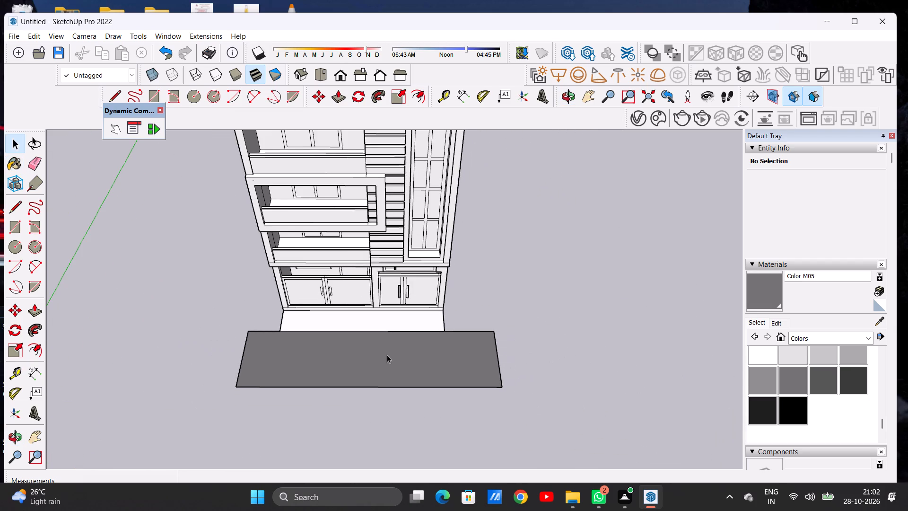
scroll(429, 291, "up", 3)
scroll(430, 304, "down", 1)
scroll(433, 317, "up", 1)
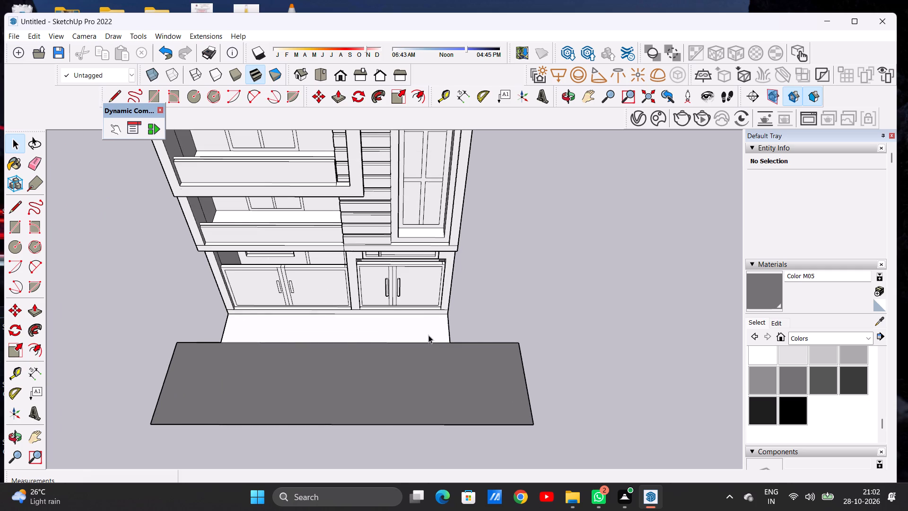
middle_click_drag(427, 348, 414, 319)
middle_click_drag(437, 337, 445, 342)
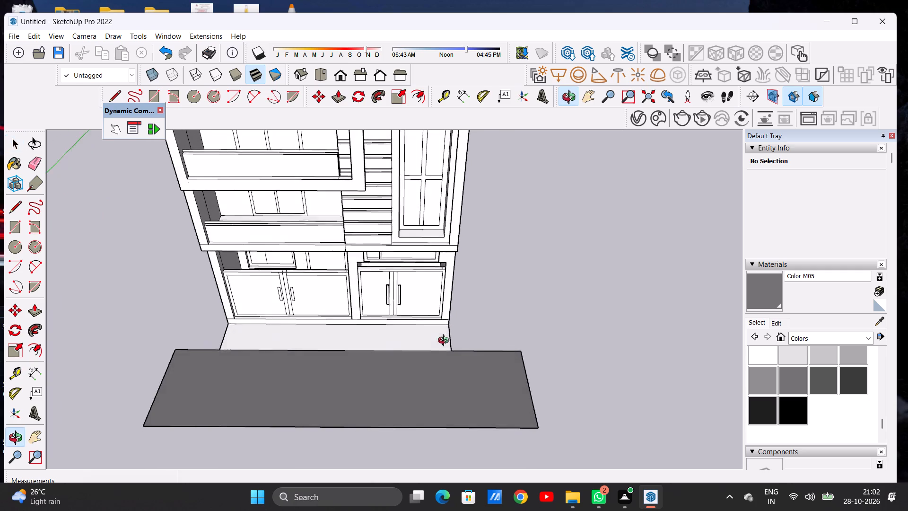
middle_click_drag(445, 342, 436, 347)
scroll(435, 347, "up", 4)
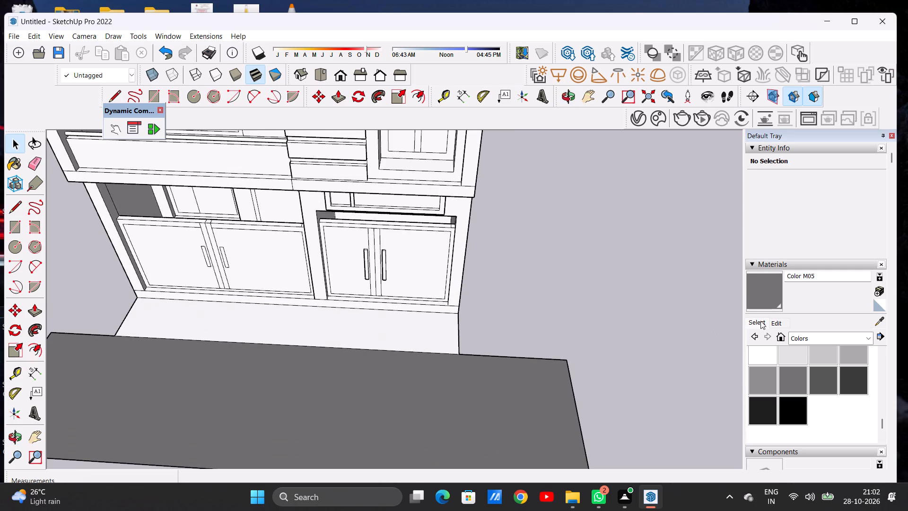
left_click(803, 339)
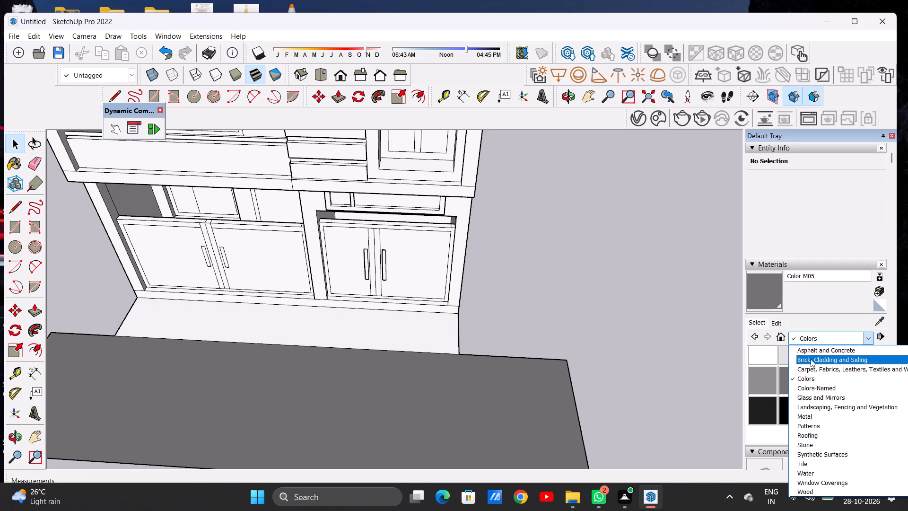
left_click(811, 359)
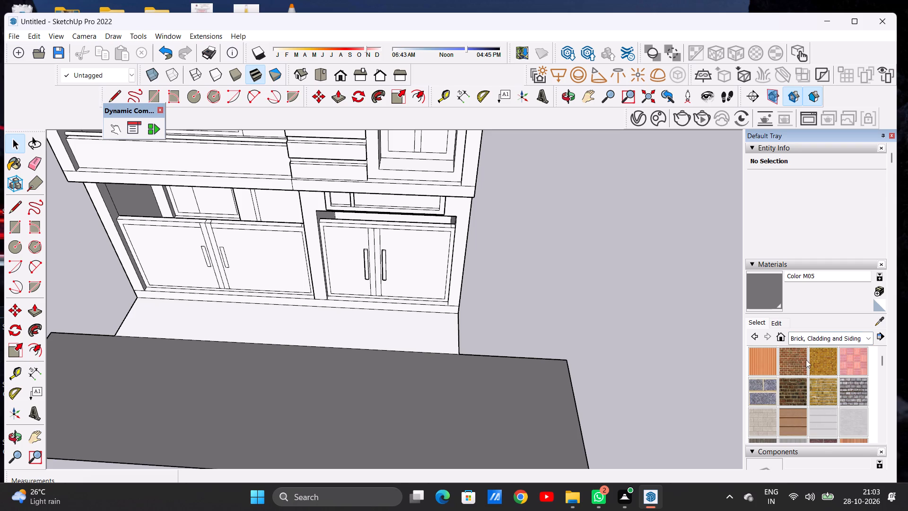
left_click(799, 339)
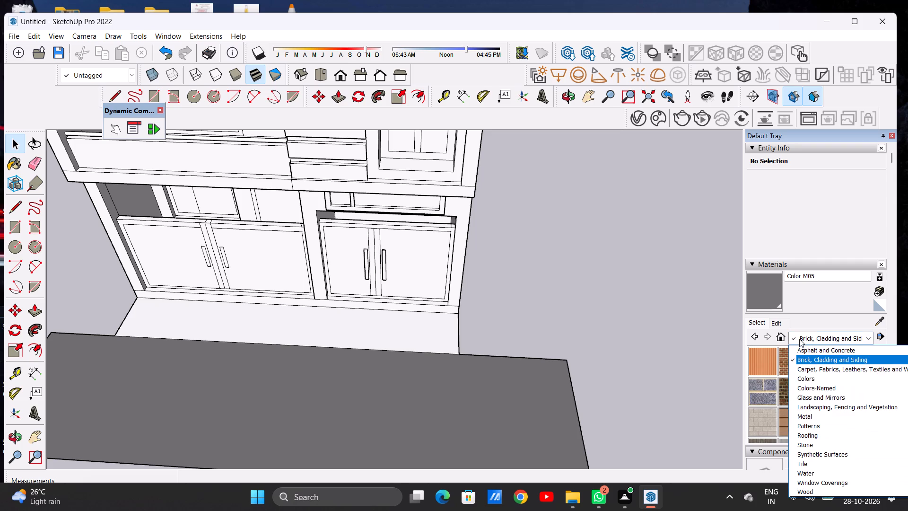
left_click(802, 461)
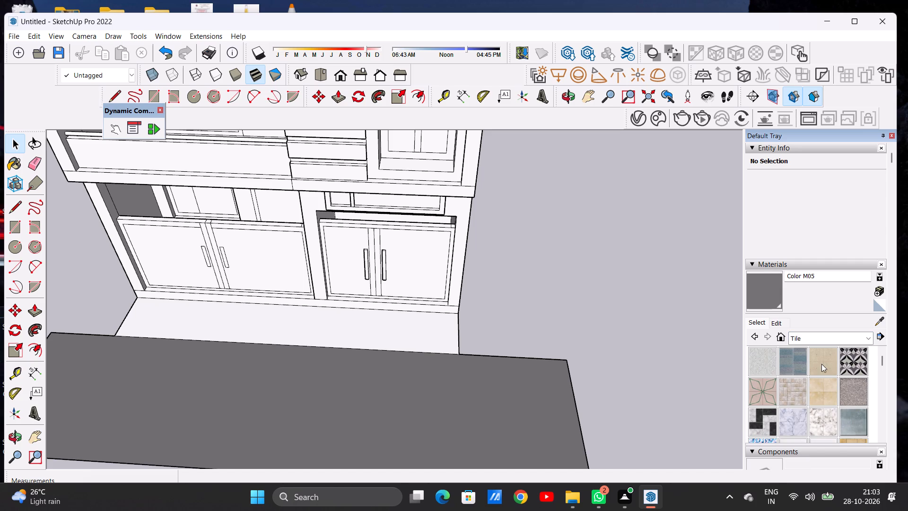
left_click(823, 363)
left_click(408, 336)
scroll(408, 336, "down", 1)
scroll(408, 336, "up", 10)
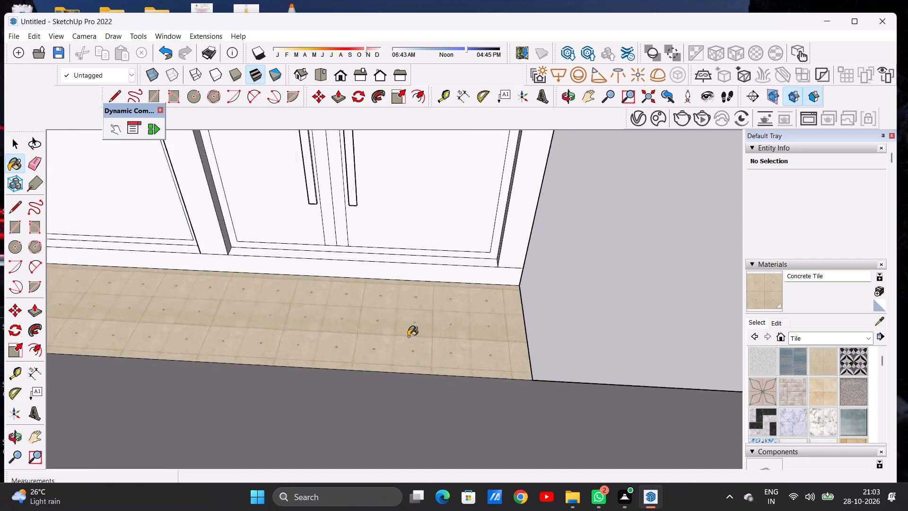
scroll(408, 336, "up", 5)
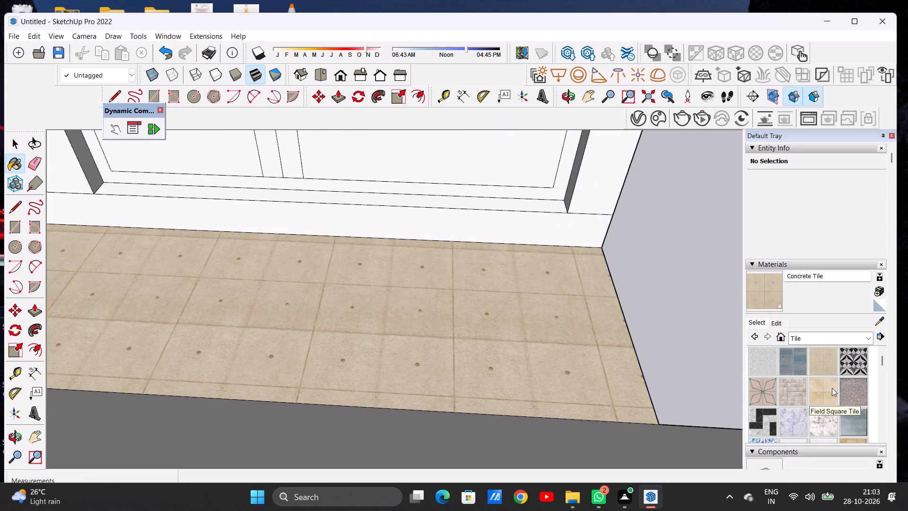
Paint the narrow ground strip along the building's front base with the Field Square Tile material.
left_click(832, 388)
left_click(527, 367)
scroll(544, 345, "down", 19)
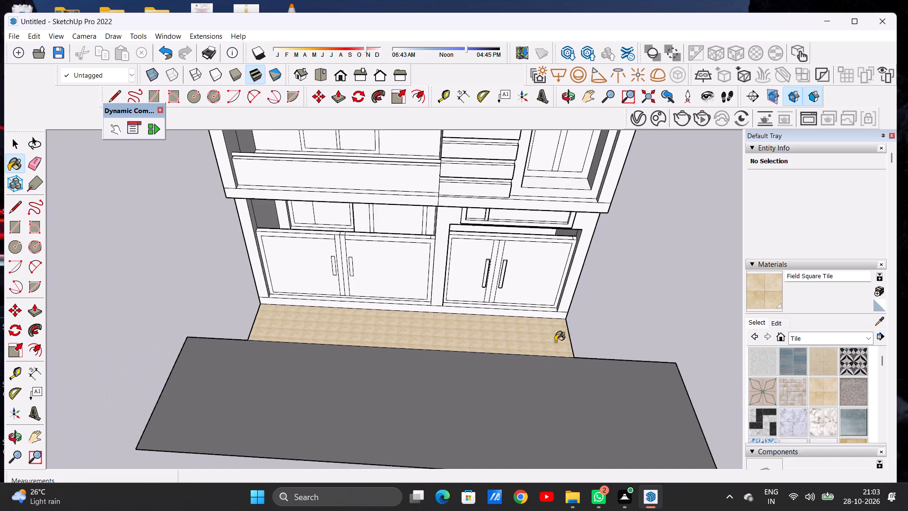
scroll(338, 342, "down", 1)
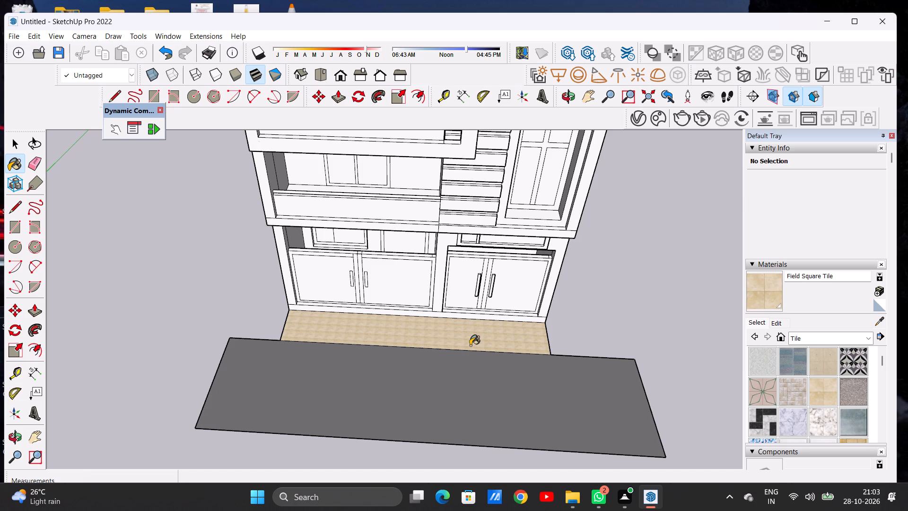
Examine the whole front facade and the painted ground surfaces from several distances and viewing angles.
scroll(458, 343, "down", 7)
scroll(458, 343, "up", 5)
key("space")
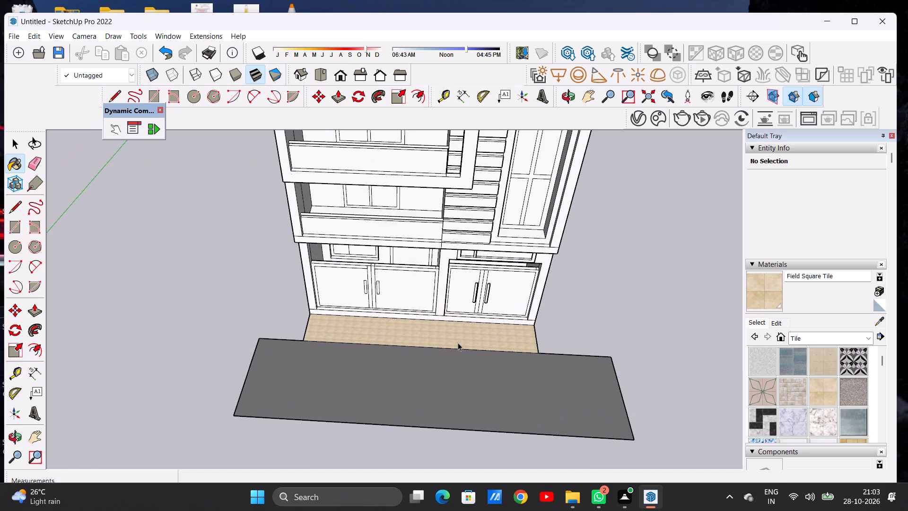
scroll(457, 345, "down", 12)
scroll(470, 326, "up", 5)
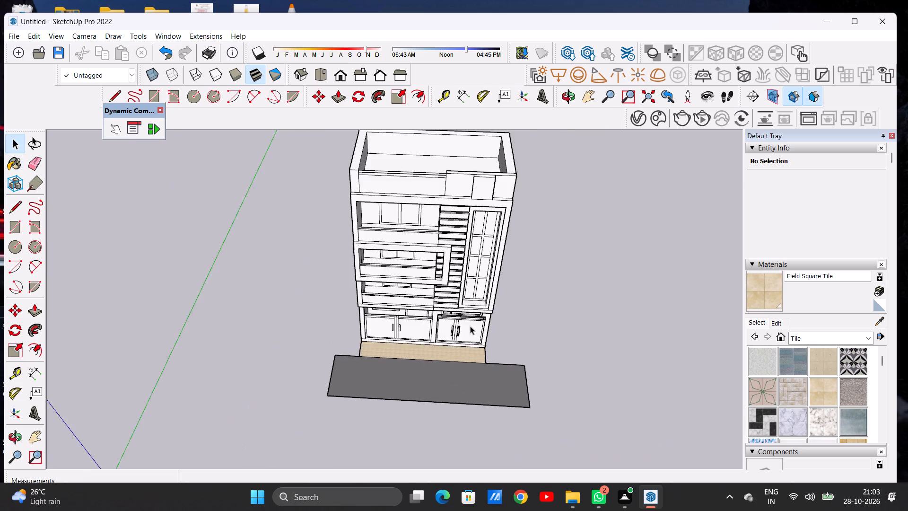
scroll(470, 326, "up", 2)
scroll(446, 335, "down", 1)
scroll(446, 335, "up", 5)
middle_click_drag(465, 353, 461, 283)
scroll(467, 323, "up", 7)
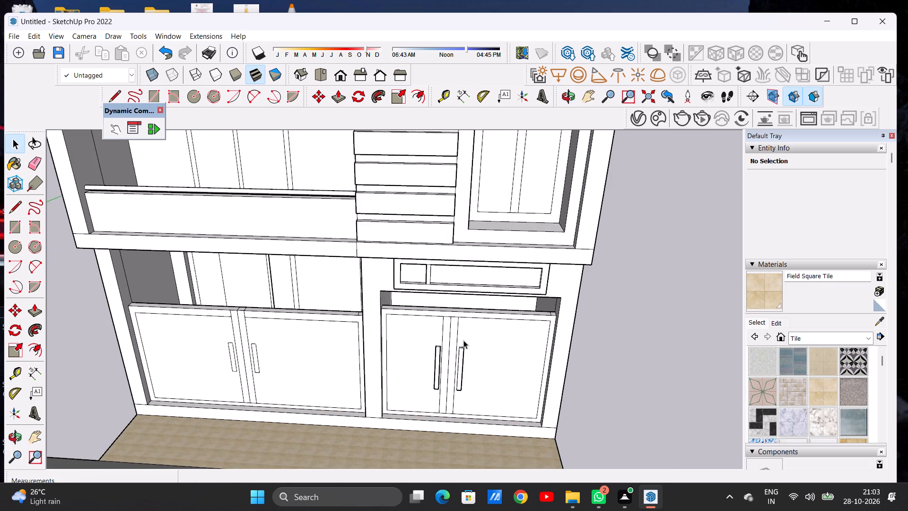
middle_click_drag(463, 343, 452, 302)
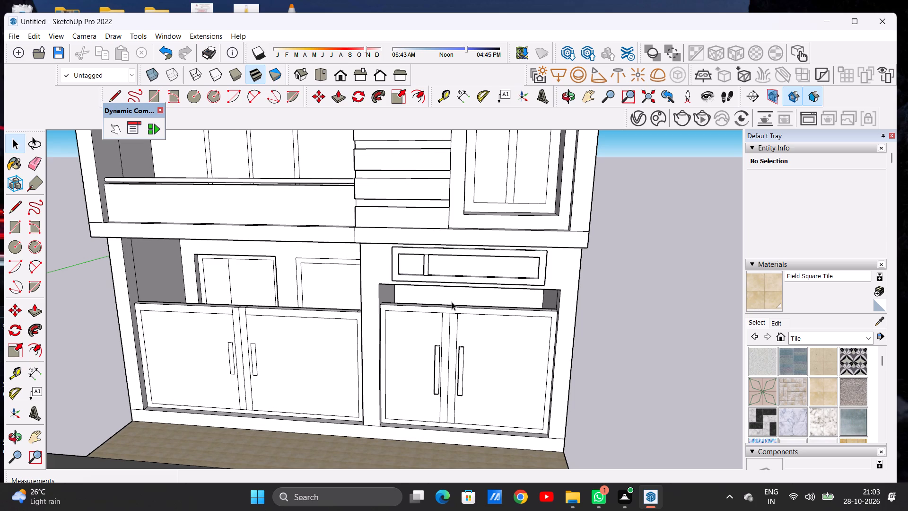
scroll(450, 303, "down", 15)
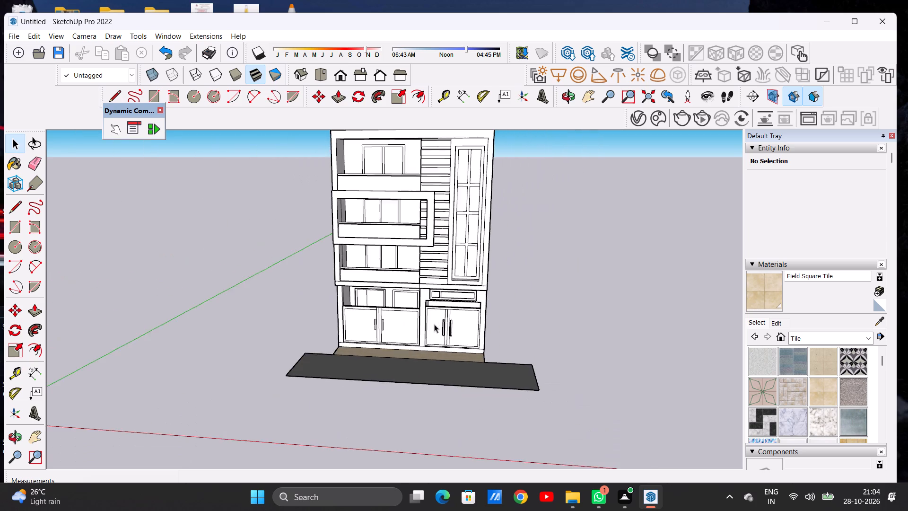
scroll(434, 324, "down", 4)
scroll(477, 205, "up", 2)
scroll(476, 200, "down", 1)
scroll(476, 200, "up", 1)
middle_click_drag(470, 229, 472, 211)
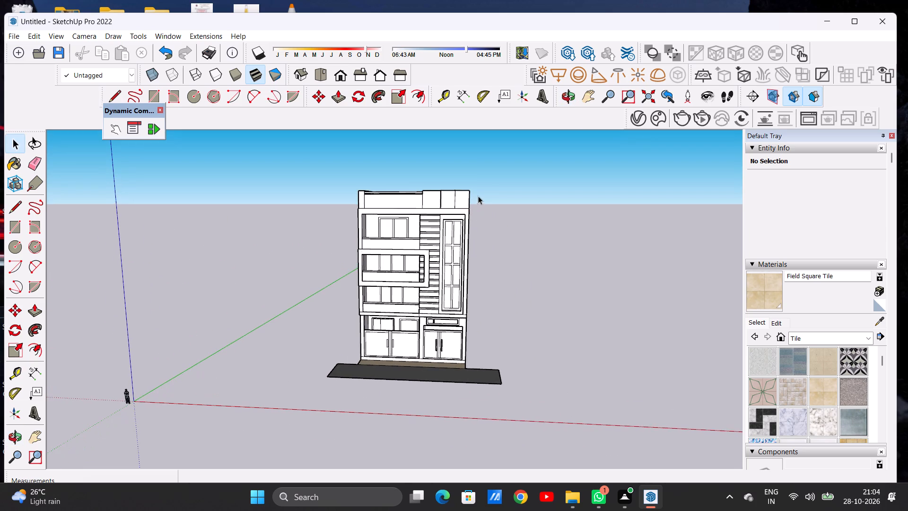
scroll(486, 187, "up", 3)
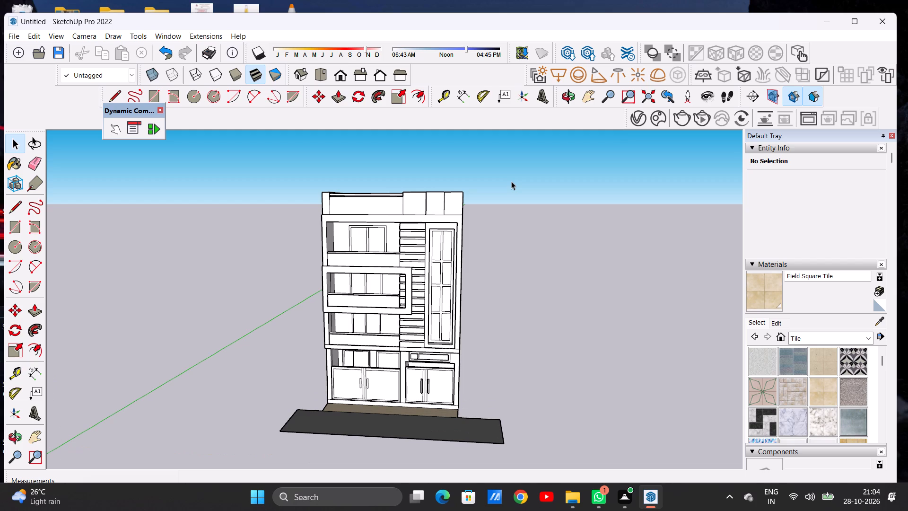
scroll(490, 193, "down", 6)
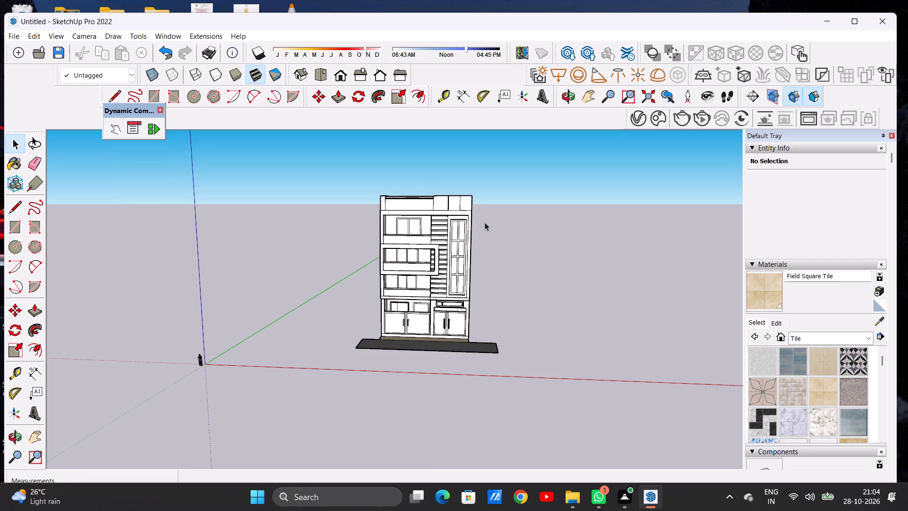
scroll(470, 203, "up", 7)
middle_click_drag(445, 212, 471, 204)
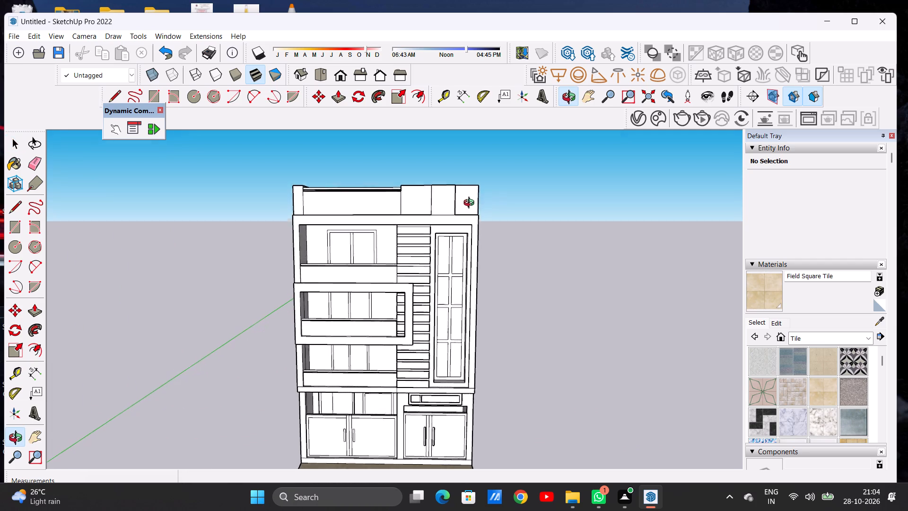
middle_click_drag(471, 204, 475, 200)
scroll(428, 220, "up", 2)
scroll(479, 209, "down", 2)
scroll(479, 209, "up", 1)
scroll(479, 209, "down", 6)
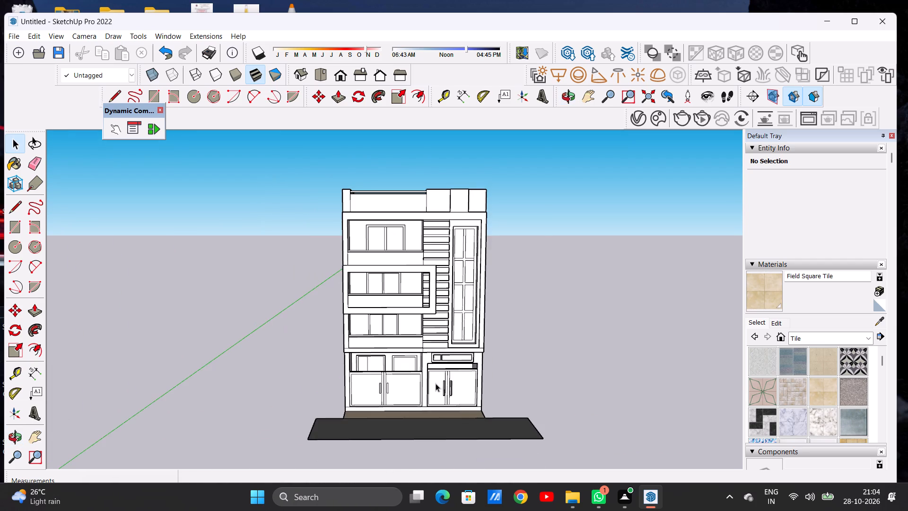
Examine the ground-floor double gates and the tiled strip before them up close and from different angles.
scroll(431, 430, "up", 5)
scroll(409, 394, "up", 1)
scroll(409, 393, "down", 1)
scroll(409, 393, "up", 4)
middle_click_drag(404, 356, 404, 357)
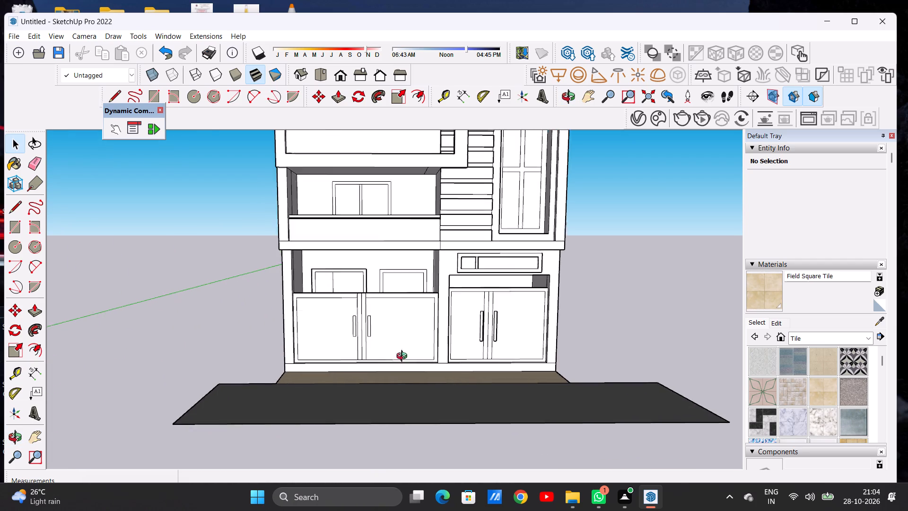
middle_click_drag(404, 357, 401, 430)
scroll(442, 368, "up", 8)
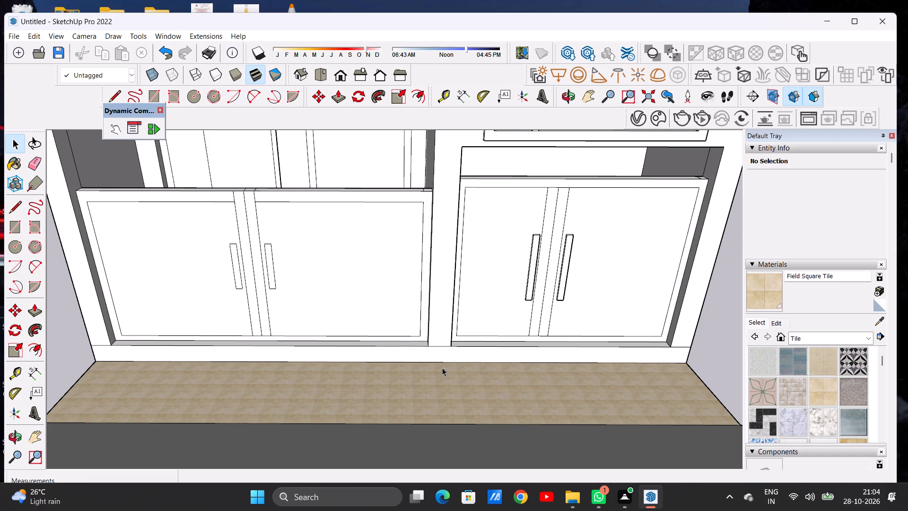
scroll(433, 375, "down", 7)
scroll(287, 341, "down", 6)
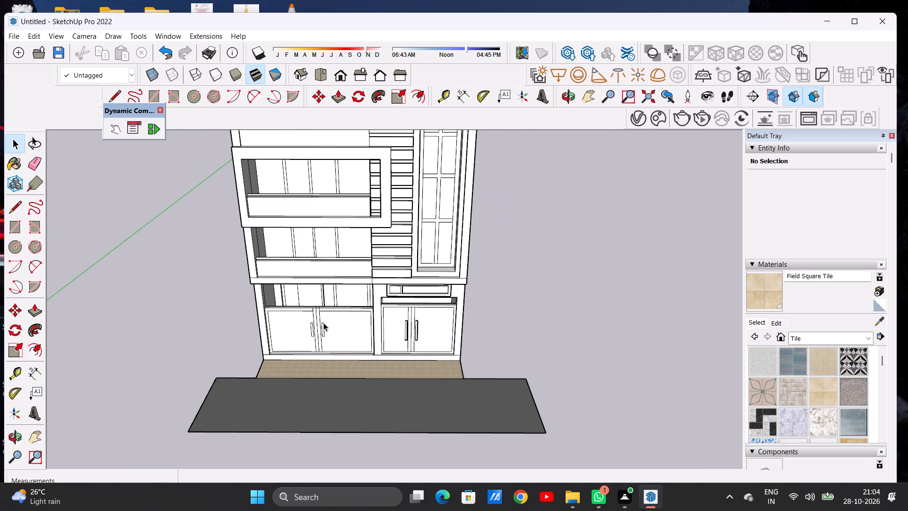
scroll(318, 321, "down", 1)
scroll(318, 321, "up", 13)
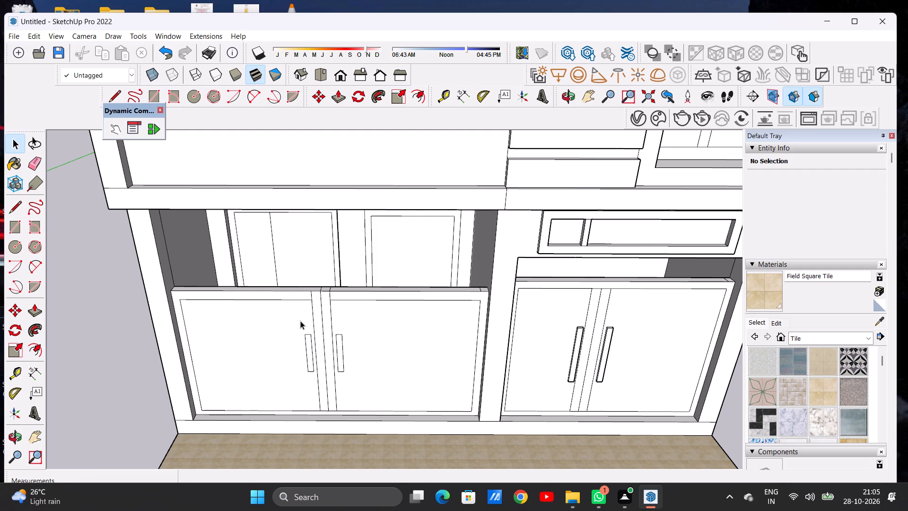
scroll(333, 344, "down", 5)
scroll(359, 336, "up", 1)
scroll(359, 336, "down", 2)
scroll(359, 336, "up", 1)
scroll(357, 335, "down", 15)
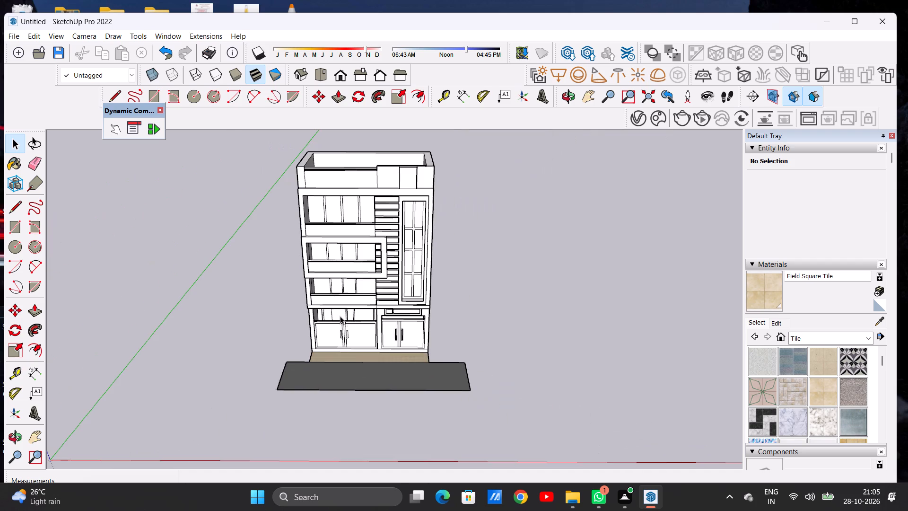
scroll(369, 315, "up", 2)
scroll(369, 315, "down", 1)
scroll(369, 315, "up", 3)
scroll(339, 318, "down", 1)
scroll(337, 320, "up", 13)
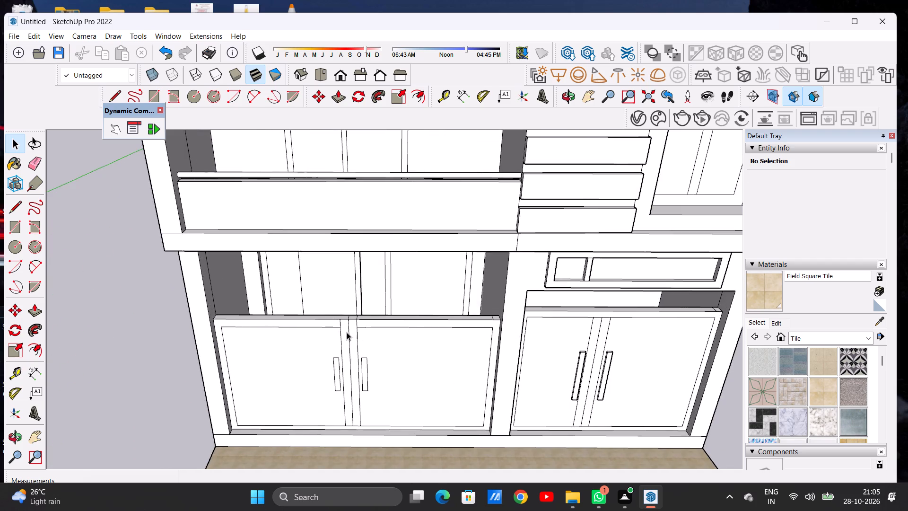
middle_click_drag(361, 332, 378, 333)
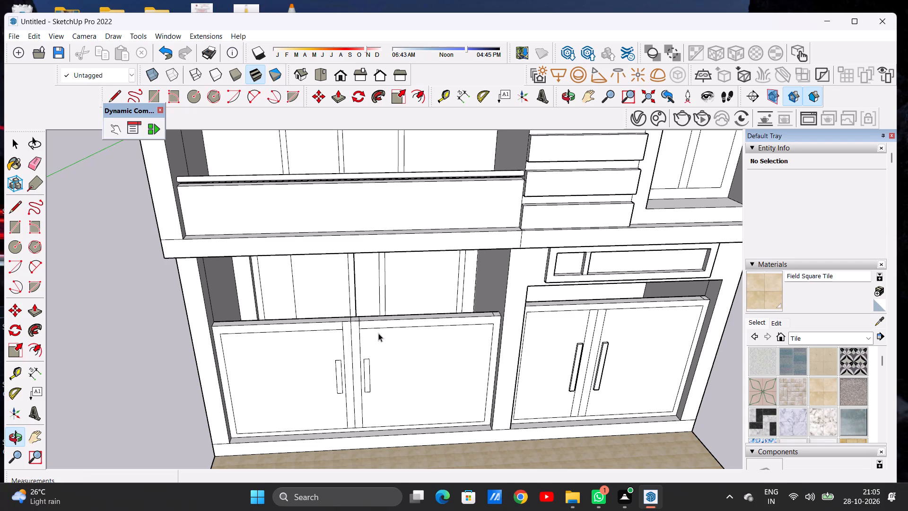
scroll(375, 337, "down", 6)
scroll(311, 348, "down", 3)
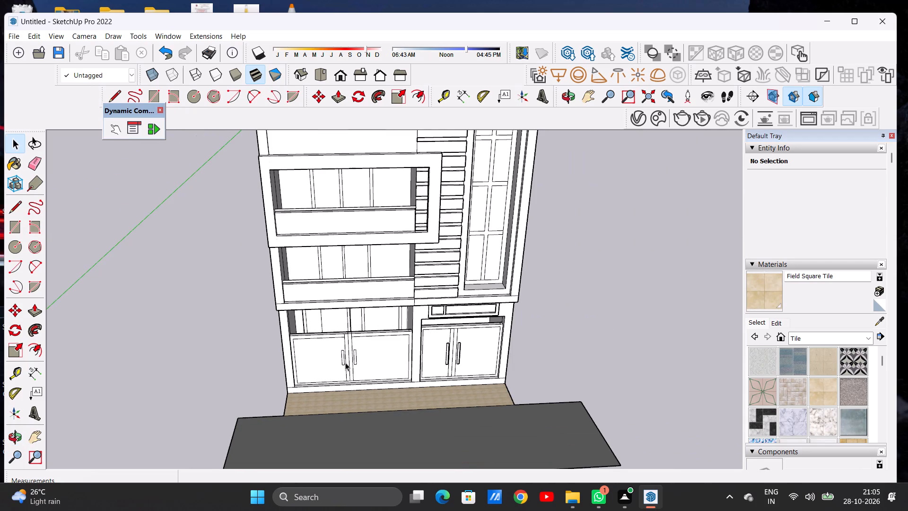
middle_click_drag(339, 359, 341, 340)
scroll(392, 350, "up", 8)
middle_click_drag(402, 363, 256, 324)
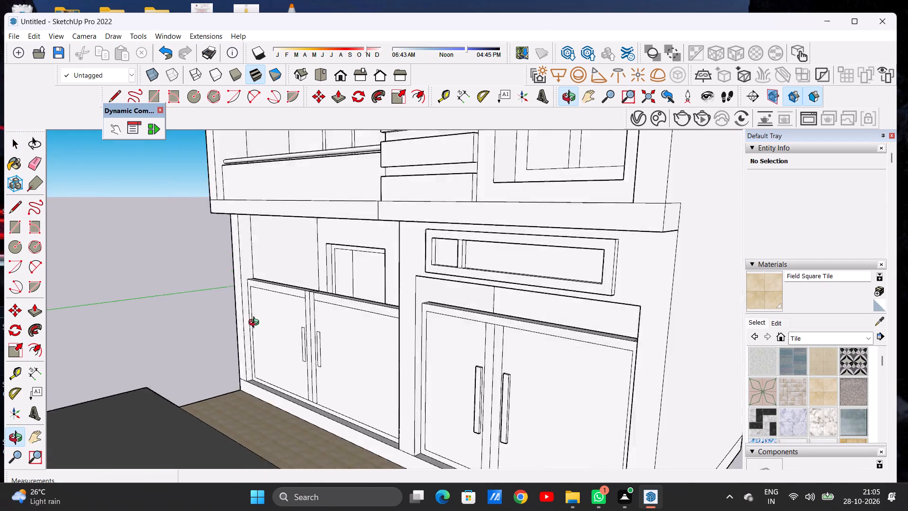
middle_click_drag(256, 324, 369, 378)
scroll(369, 379, "up", 1)
scroll(393, 370, "down", 5)
scroll(431, 361, "down", 6)
middle_click_drag(527, 365, 512, 361)
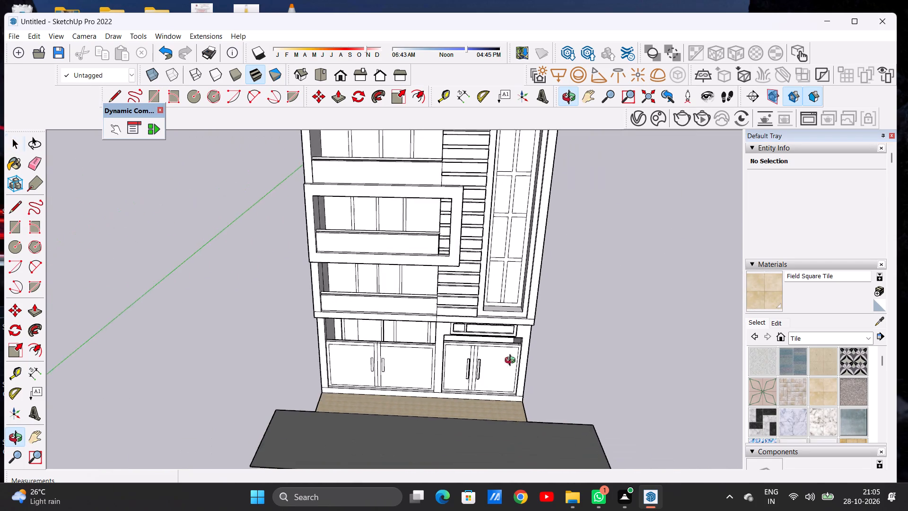
middle_click_drag(512, 361, 511, 303)
scroll(445, 345, "down", 9)
scroll(456, 363, "up", 5)
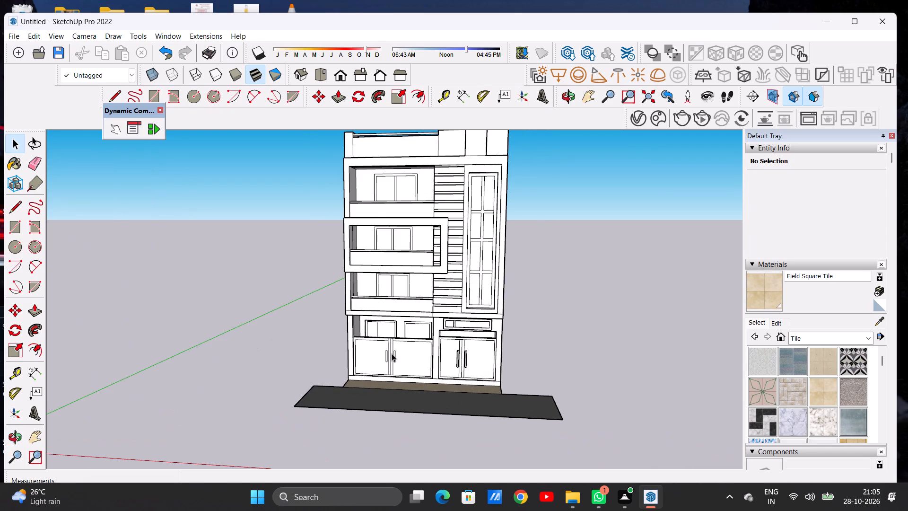
Paint the outer frame of the wider ground-floor double gate with Color M07 from the Colors collection.
scroll(390, 350, "up", 8)
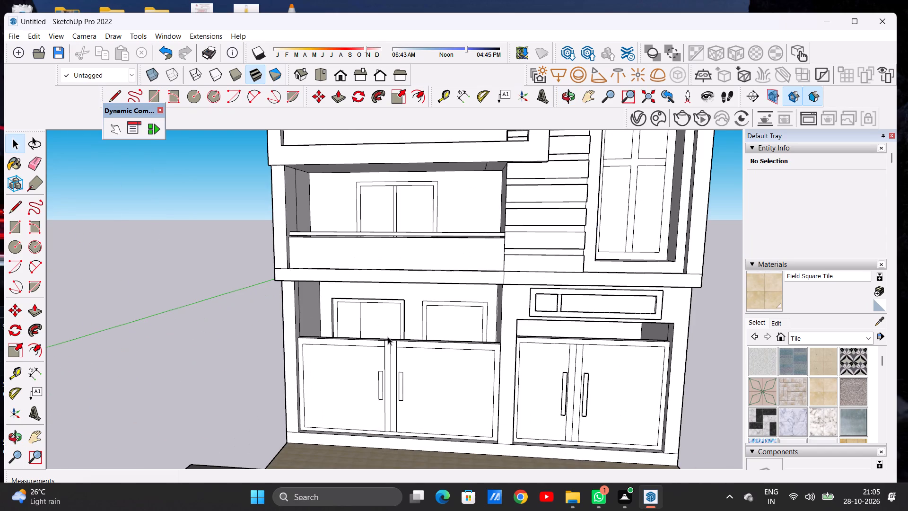
scroll(404, 318, "down", 6)
scroll(401, 378, "up", 6)
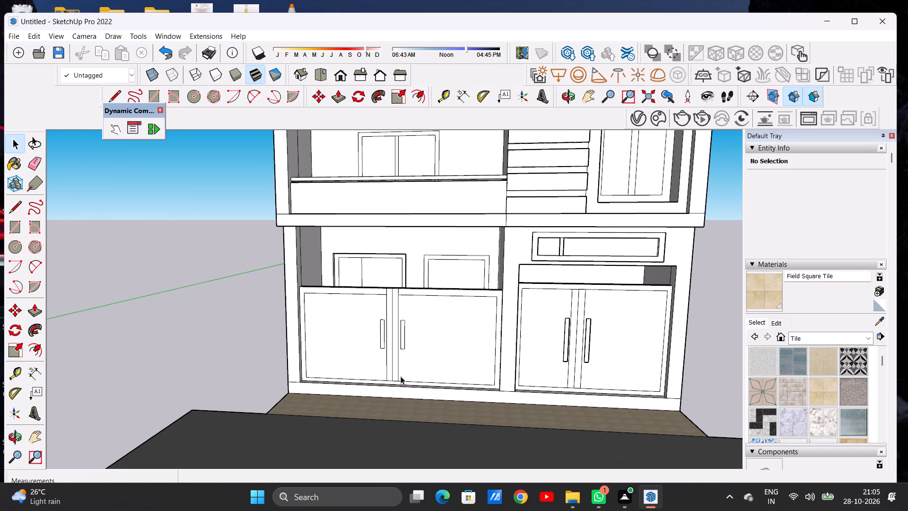
left_click(794, 337)
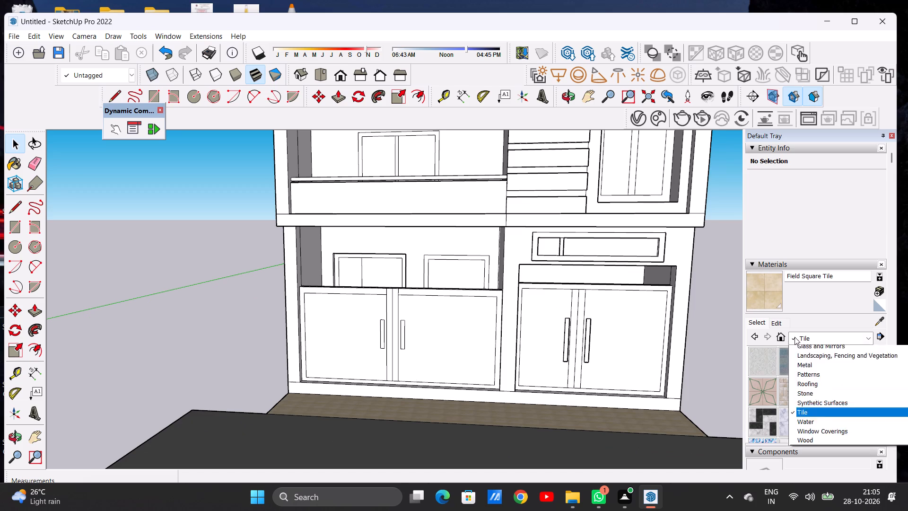
left_click(805, 380)
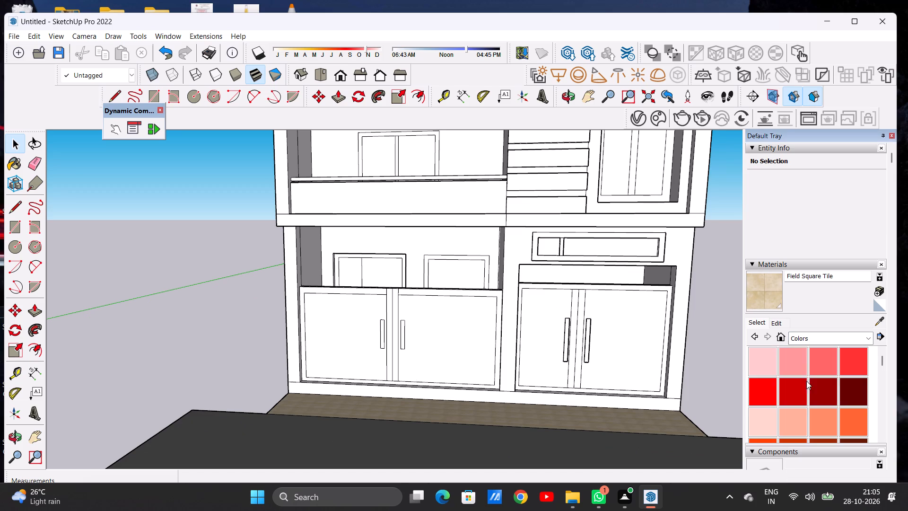
scroll(831, 381, "down", 13)
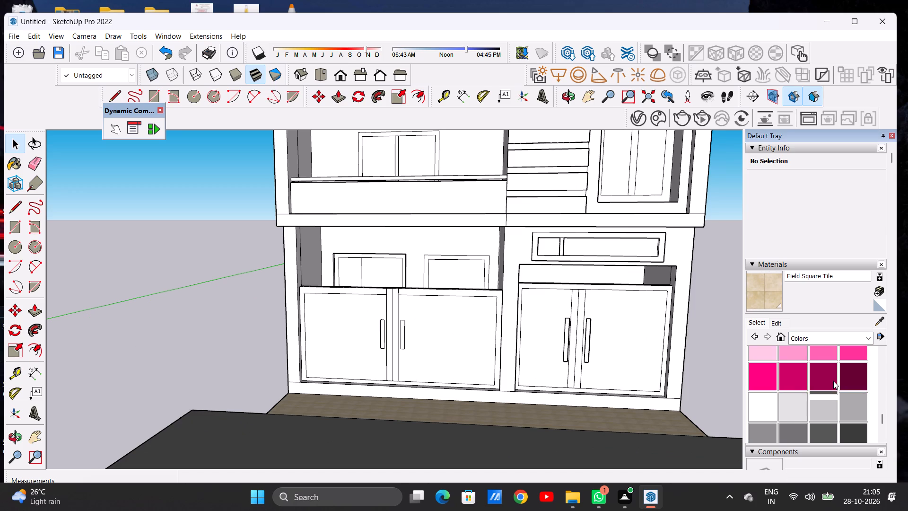
left_click(851, 377)
scroll(305, 361, "up", 4)
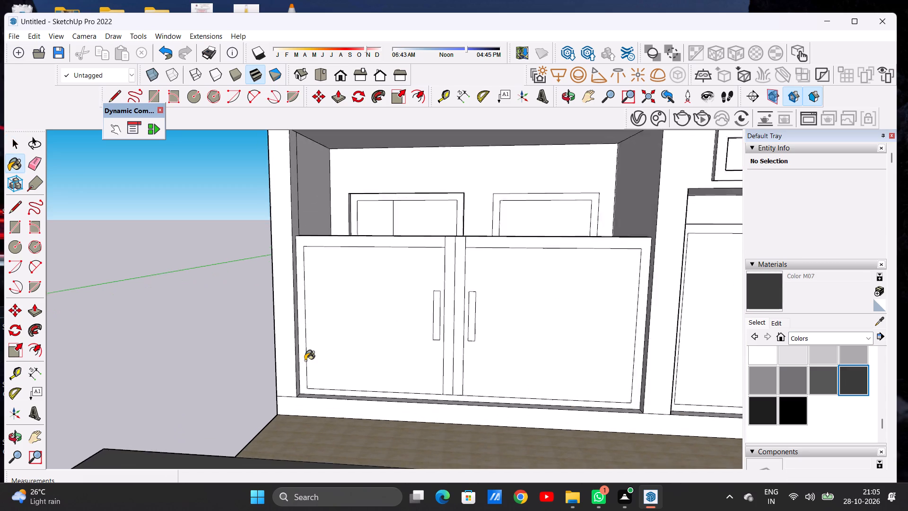
scroll(305, 361, "up", 2)
left_click(299, 357)
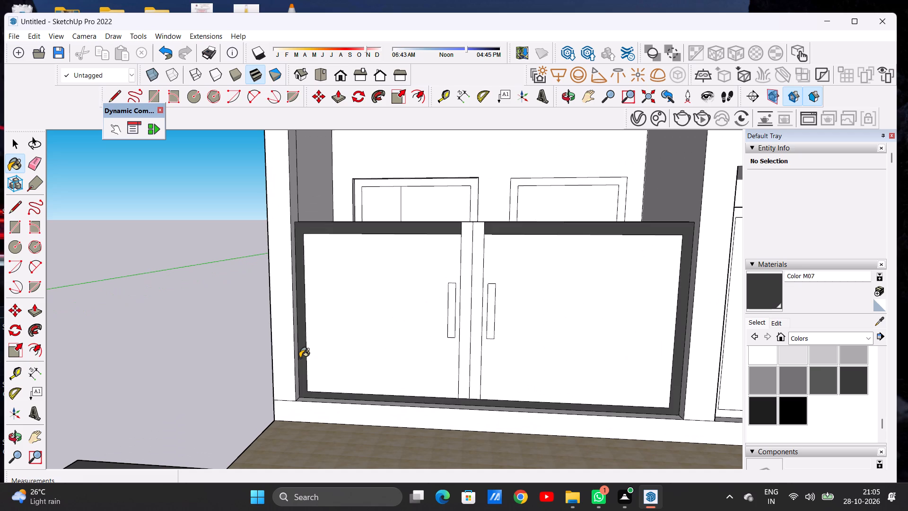
Paint the two vertical centre strips between the wider gate's leaves with Color M07.
scroll(403, 340, "down", 4)
middle_click(422, 333)
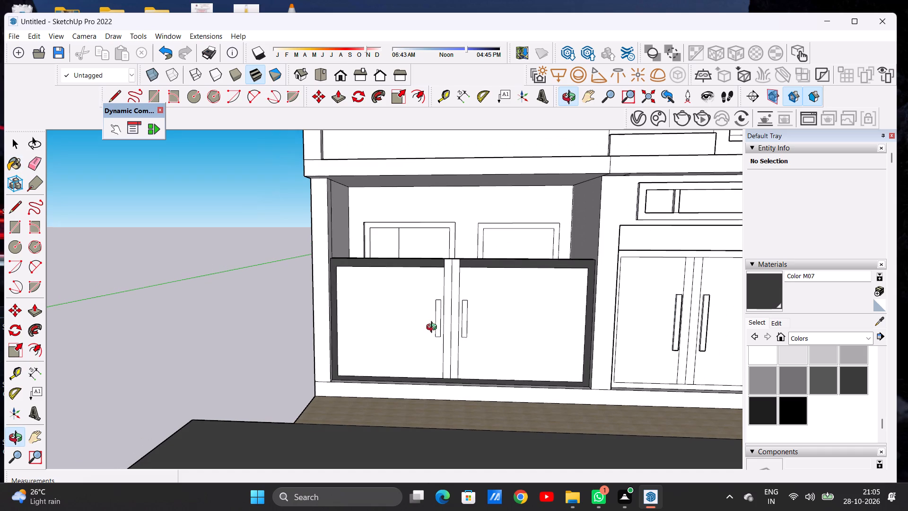
scroll(449, 273, "up", 2)
scroll(449, 273, "down", 1)
scroll(449, 273, "up", 11)
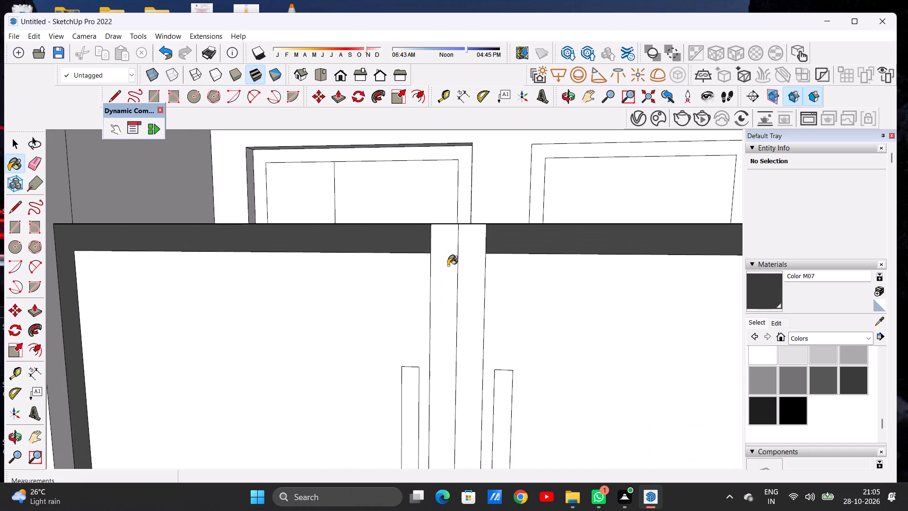
left_click(447, 265)
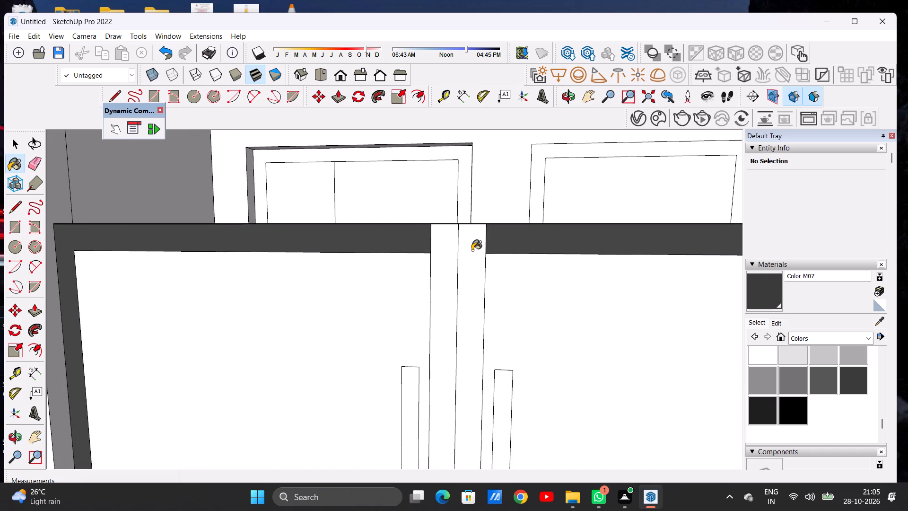
left_click(472, 250)
scroll(447, 270, "down", 3)
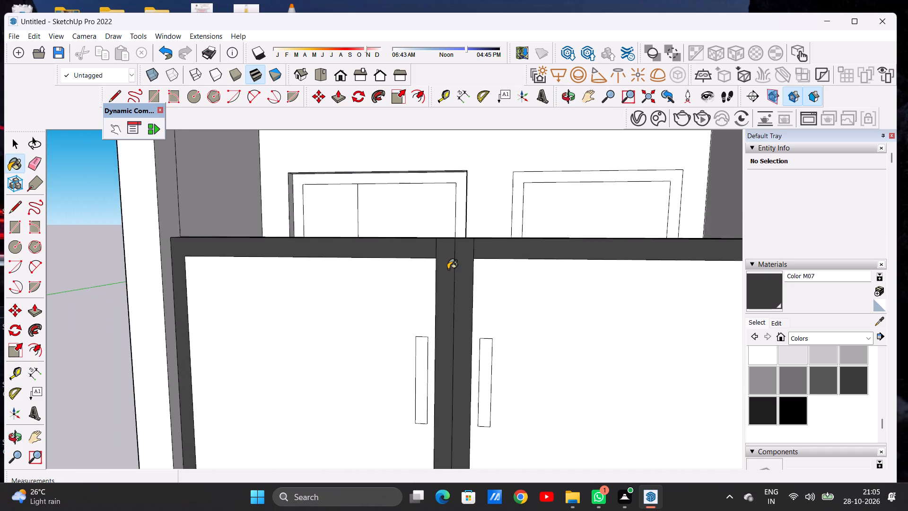
Paint the top faces of the wider ground-floor gate's frame and centre strips, including the end corner piece, with Color M07.
scroll(448, 269, "down", 2)
scroll(404, 266, "down", 8)
middle_click_drag(425, 254, 349, 335)
scroll(375, 272, "up", 6)
scroll(443, 271, "up", 3)
scroll(443, 271, "down", 1)
scroll(443, 271, "up", 5)
left_click(445, 263)
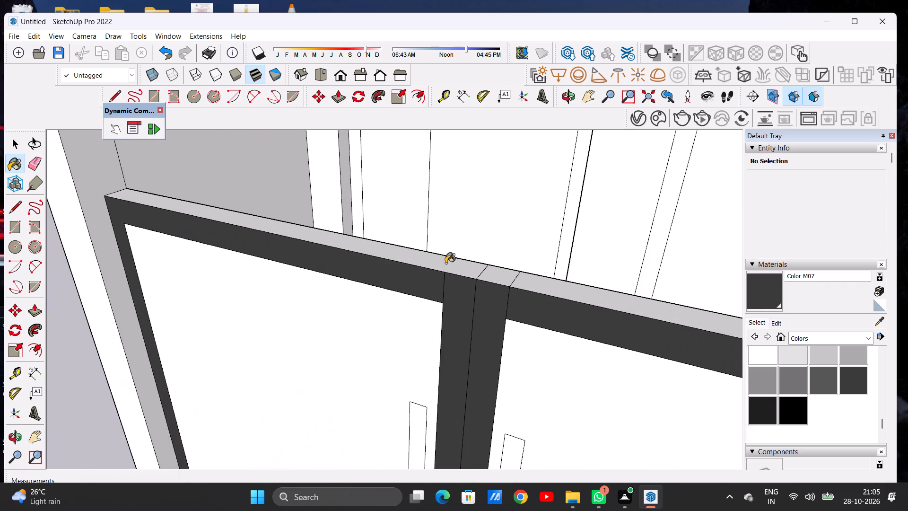
left_click(497, 276)
left_click(531, 285)
scroll(453, 276, "down", 10)
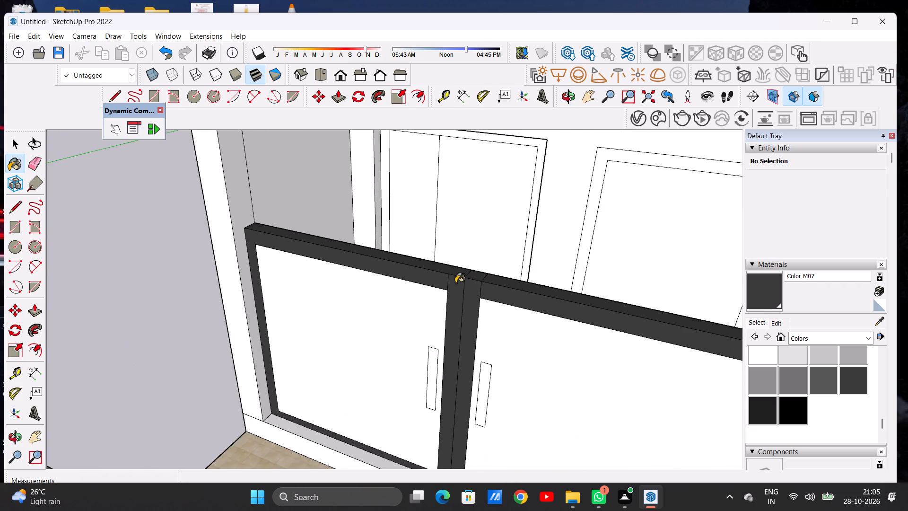
scroll(425, 269, "down", 6)
middle_click_drag(475, 268, 463, 267)
scroll(576, 293, "up", 1)
scroll(576, 294, "down", 2)
scroll(578, 296, "up", 12)
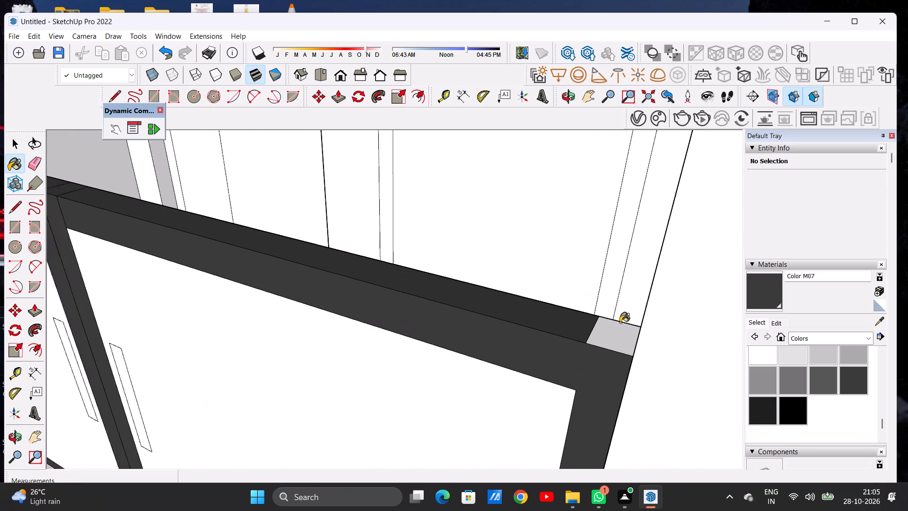
scroll(620, 323, "up", 2)
left_click(613, 336)
Examine the wider gate's painted frame from an angle and in the standard Front view.
scroll(495, 238, "down", 6)
middle_click_drag(373, 211, 337, 224)
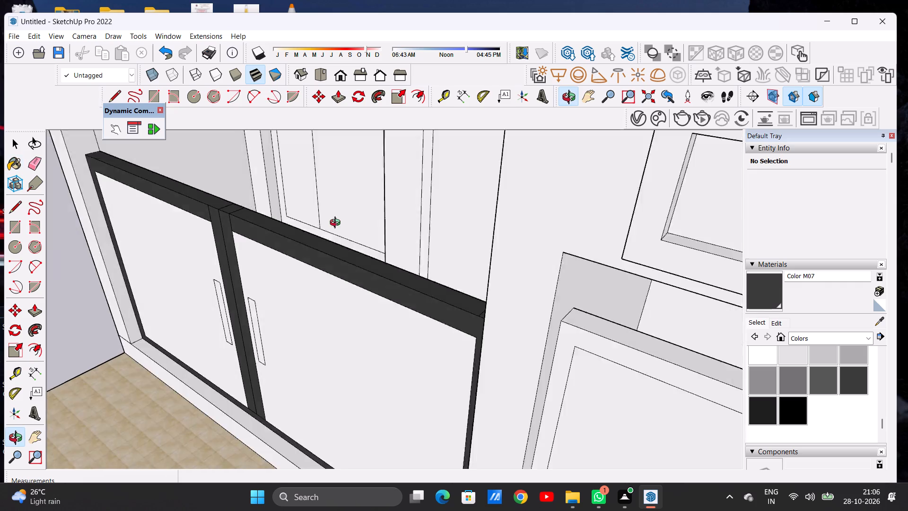
middle_click_drag(337, 224, 300, 229)
scroll(307, 220, "up", 6)
middle_click_drag(316, 234, 279, 232)
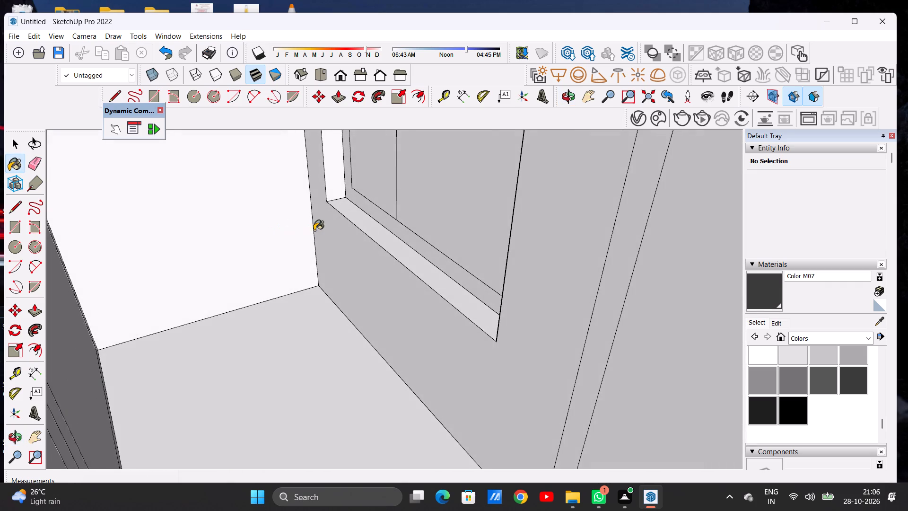
scroll(320, 231, "down", 4)
scroll(335, 249, "down", 18)
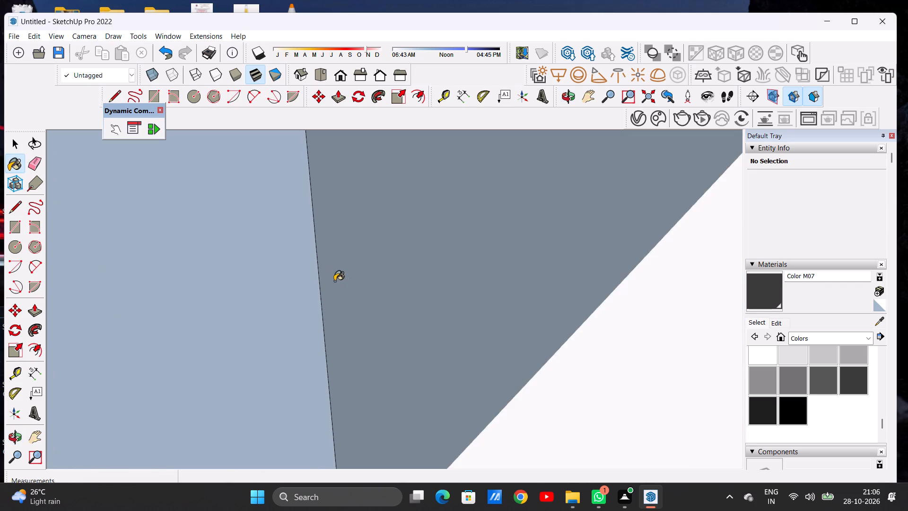
scroll(334, 281, "down", 8)
left_click(340, 76)
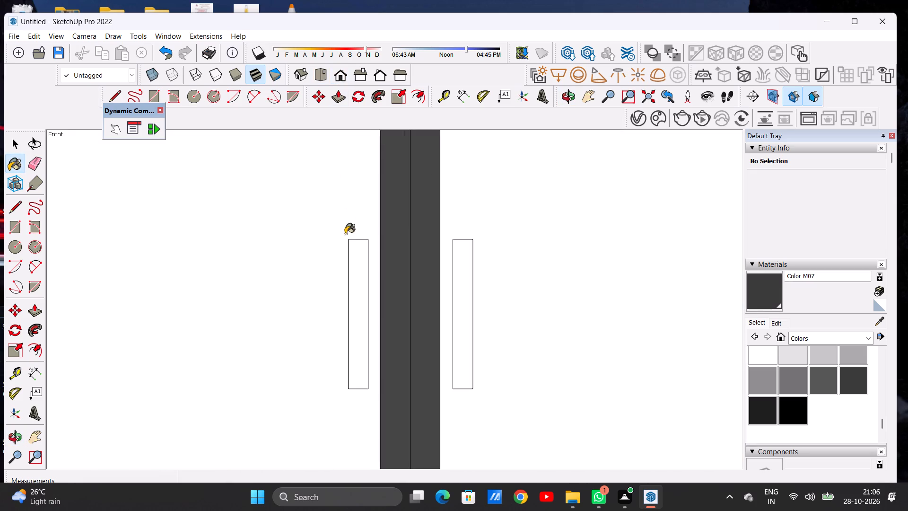
scroll(345, 238, "down", 18)
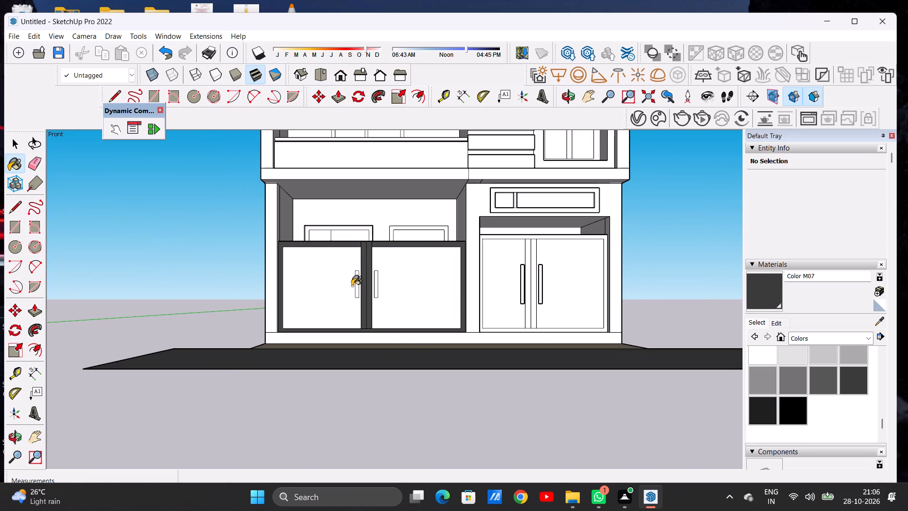
scroll(396, 284, "up", 8)
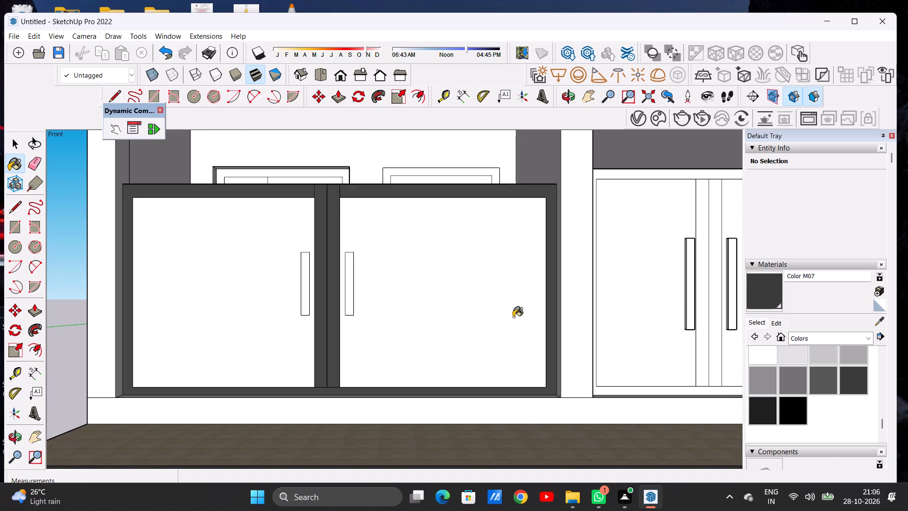
Paint both leaf panels of the wider gate with Formica Laminate Dark from the Synthetic Surfaces collection.
left_click(810, 335)
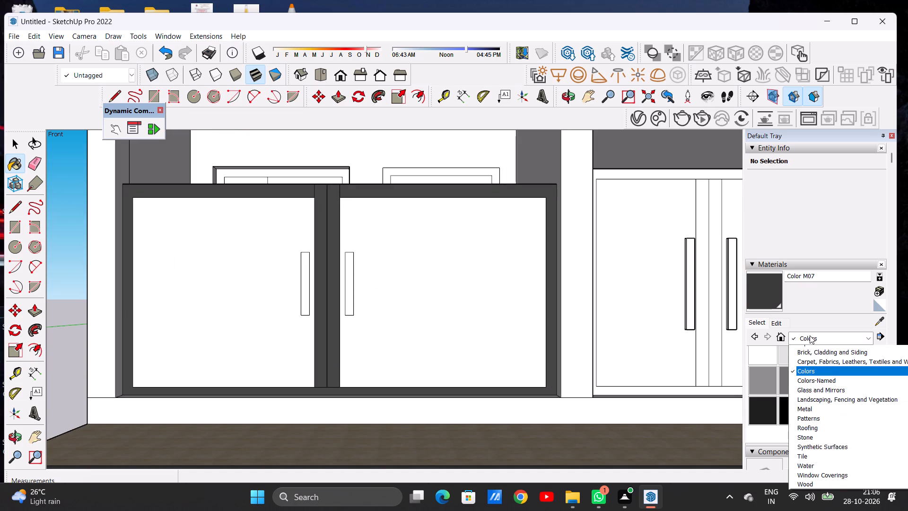
left_click(819, 456)
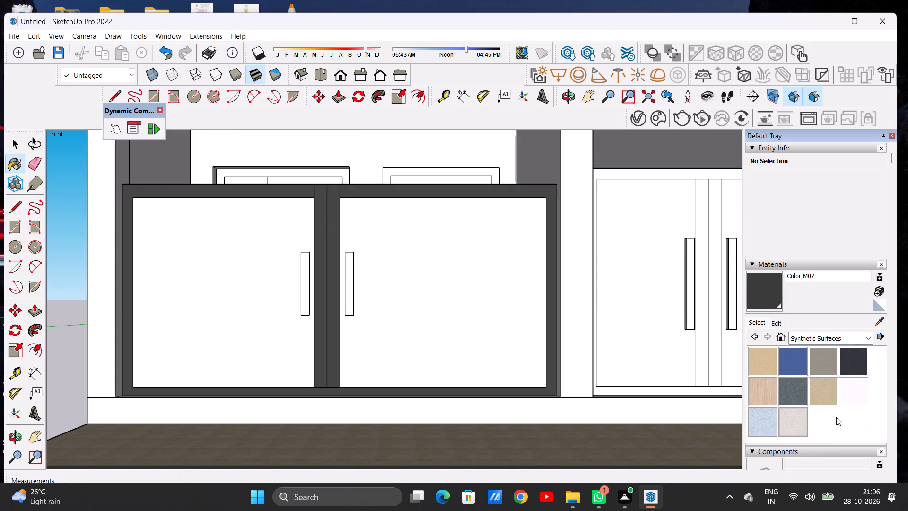
left_click(855, 356)
left_click(484, 355)
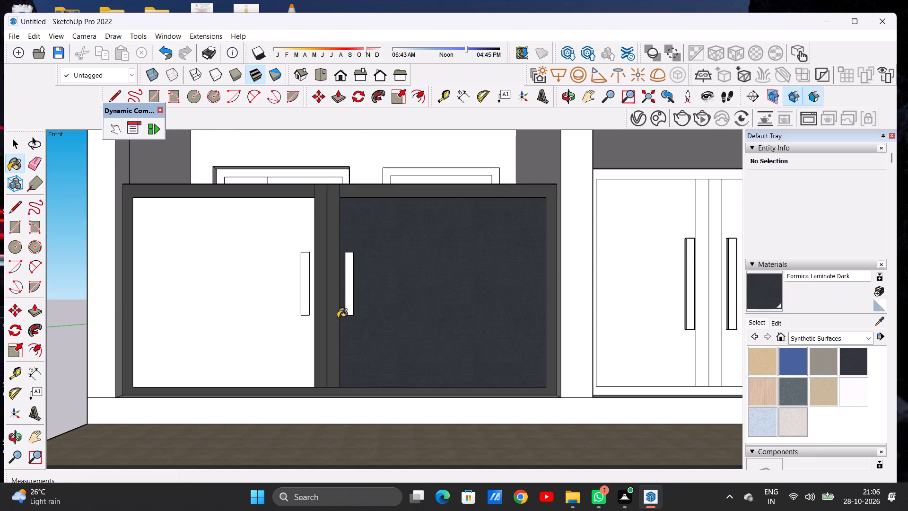
left_click(280, 326)
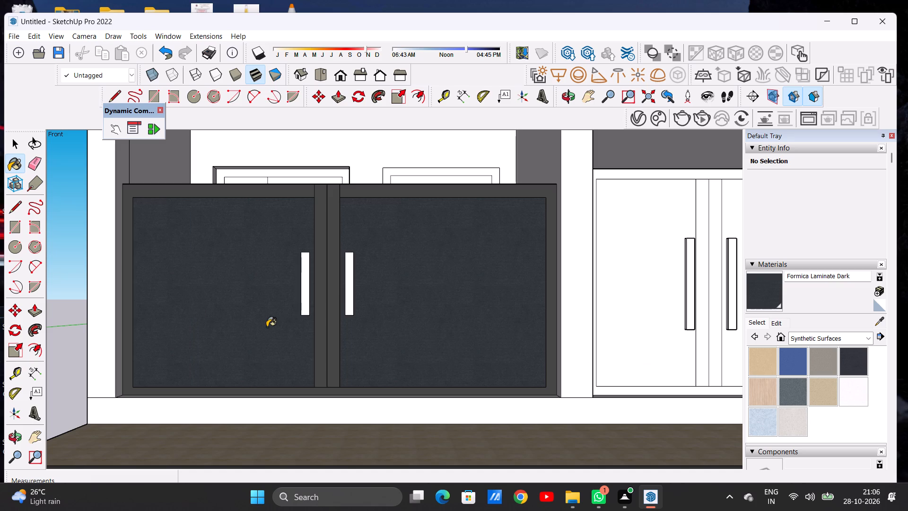
Paint the front faces of the wider gate's two handles with Formica Speckled Grey.
scroll(267, 329, "down", 13)
scroll(292, 301, "up", 5)
scroll(292, 301, "down", 1)
scroll(292, 301, "up", 1)
scroll(292, 301, "down", 1)
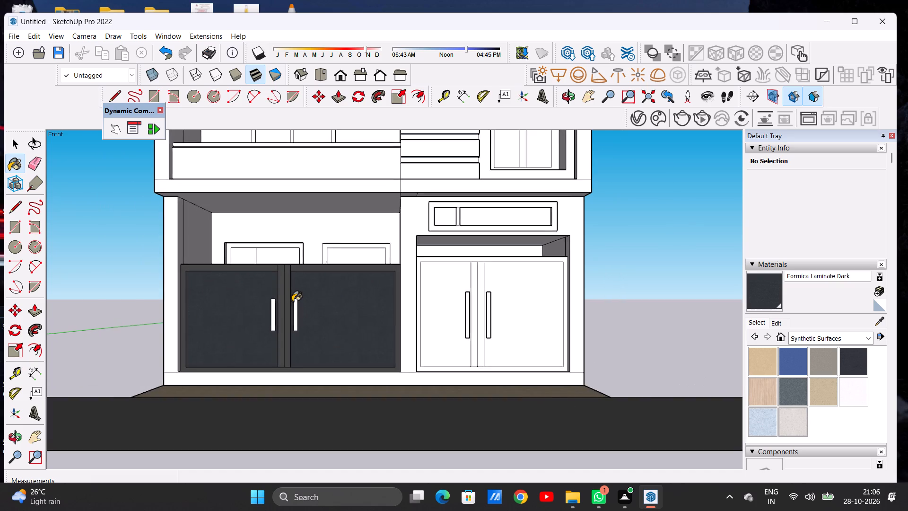
scroll(290, 301, "up", 13)
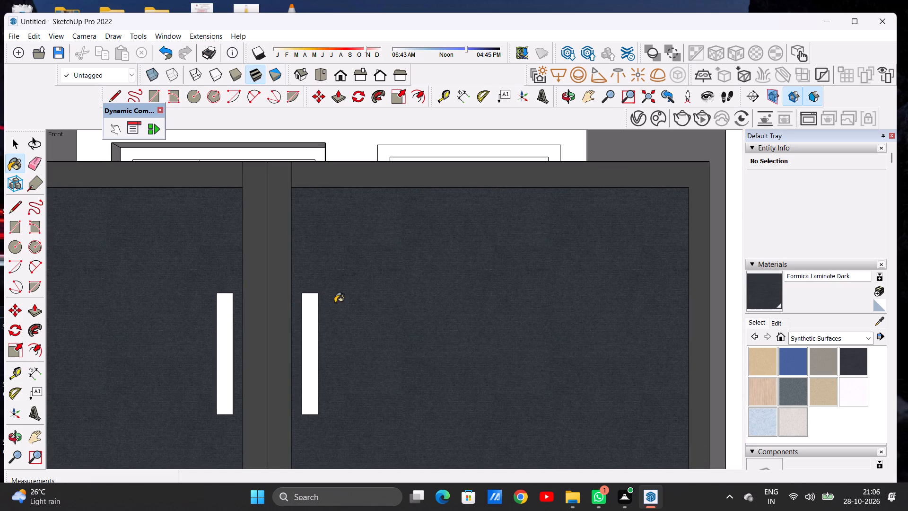
left_click(793, 388)
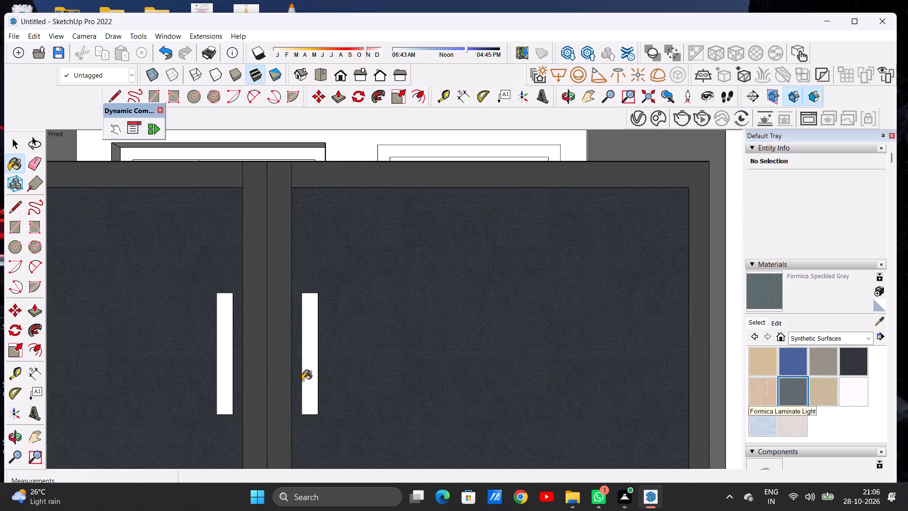
scroll(257, 371, "up", 4)
left_click(213, 369)
left_click(340, 360)
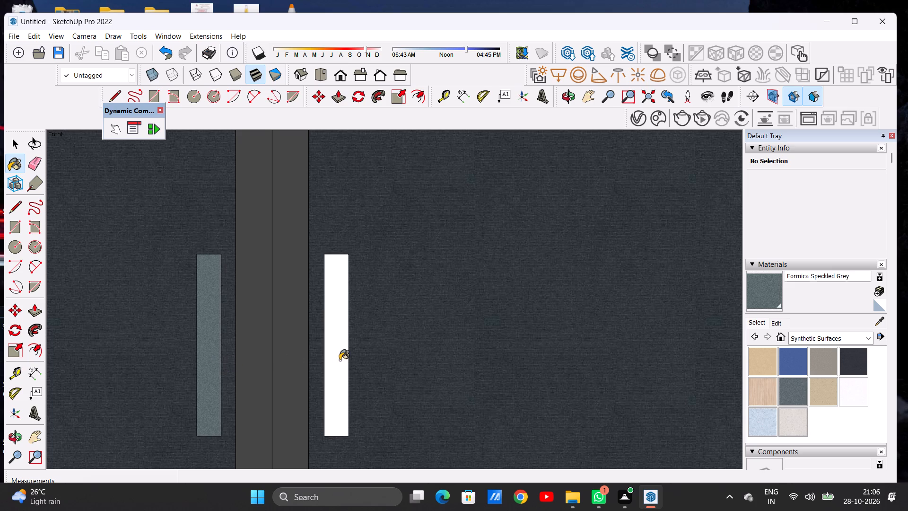
Paint the front face of the narrower gate's left-leaf handle with Formica Speckled Grey.
scroll(306, 363, "down", 5)
scroll(306, 363, "up", 1)
scroll(306, 363, "down", 20)
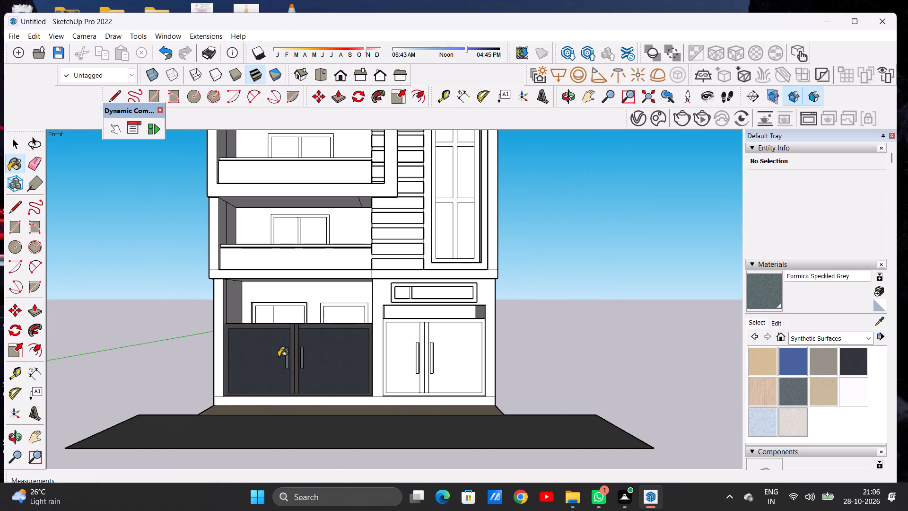
scroll(275, 356, "down", 4)
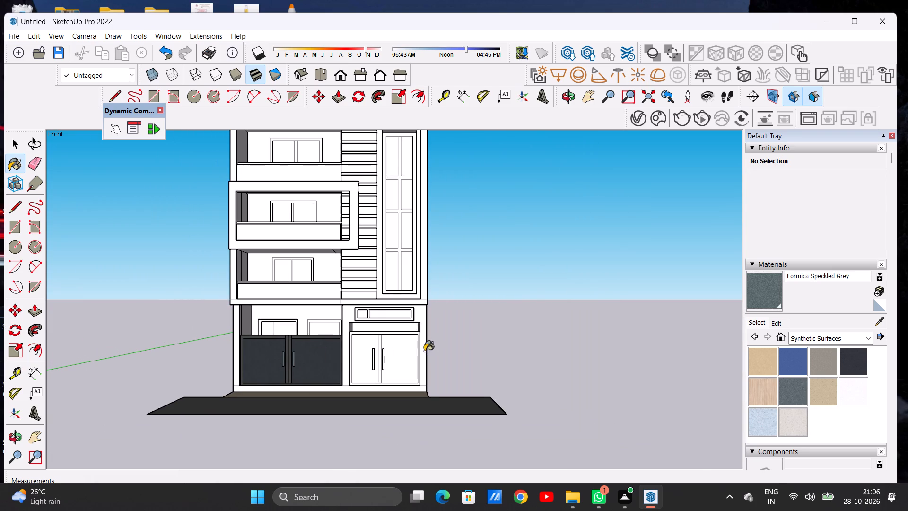
scroll(414, 347, "up", 12)
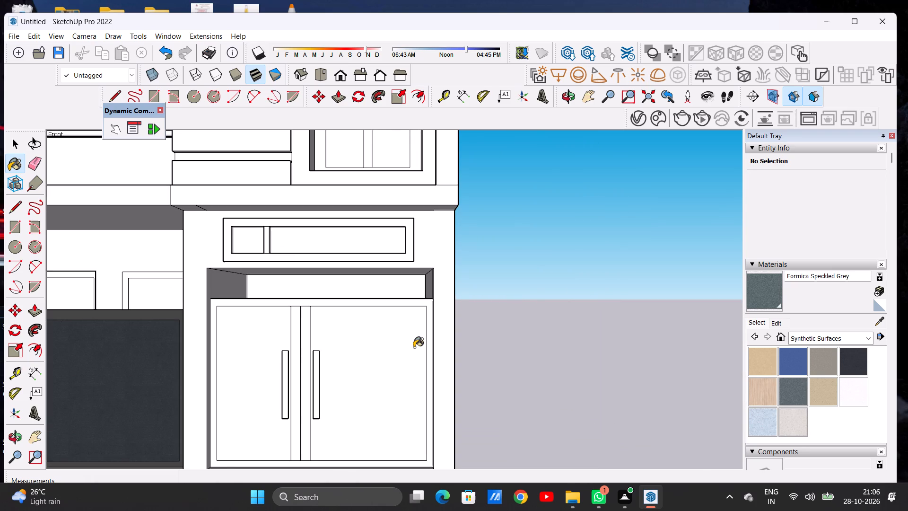
scroll(282, 387, "up", 6)
left_click(289, 377)
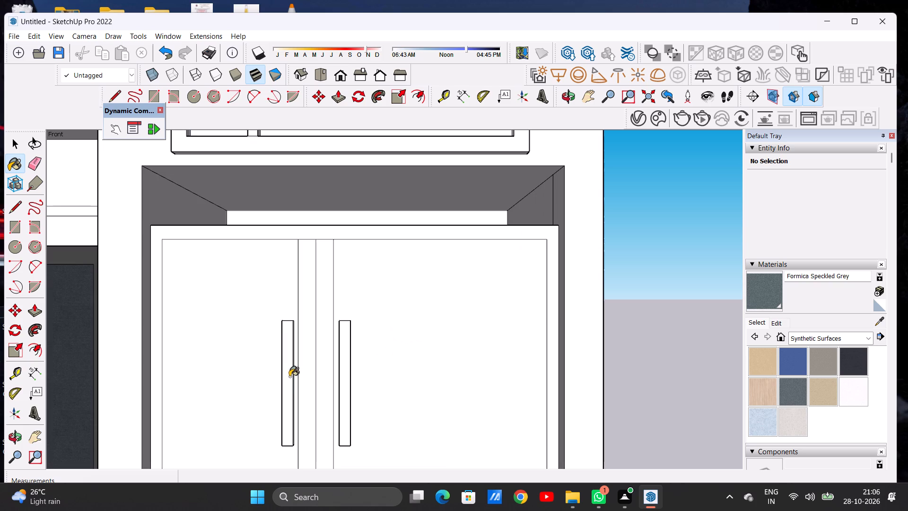
scroll(309, 357, "down", 9)
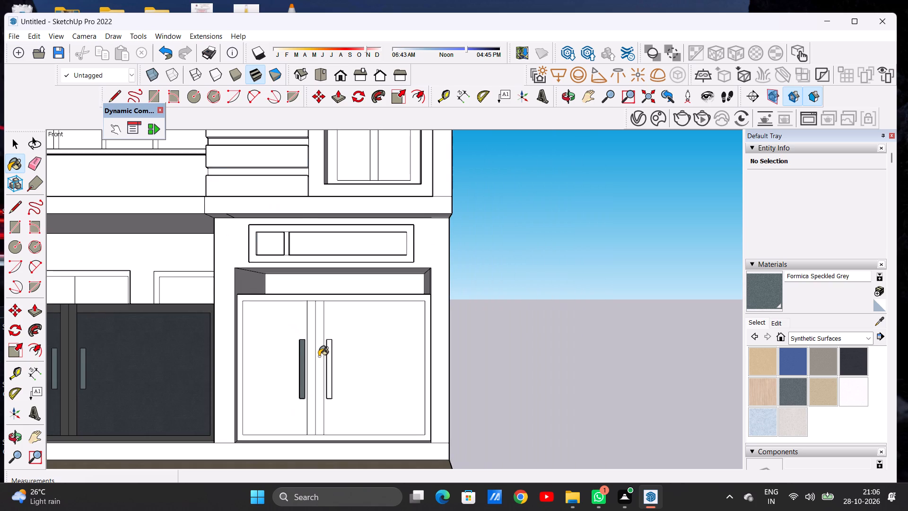
Push/Pull both handles of the wider gate outward by about 2 3/4", matching the second handle to the first.
key("space")
type("P")
scroll(350, 322, "down", 3)
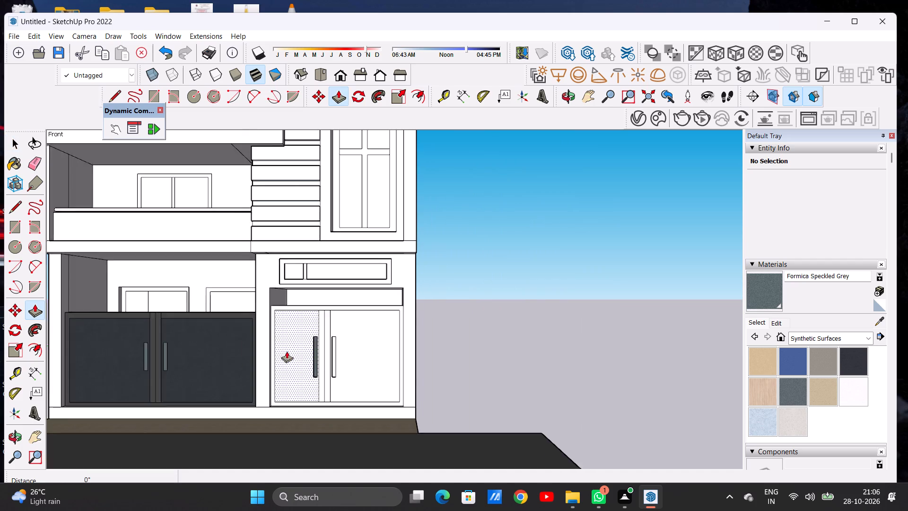
scroll(287, 351, "down", 1)
middle_click_drag(228, 355, 64, 385)
scroll(227, 324, "up", 8)
scroll(300, 310, "up", 10)
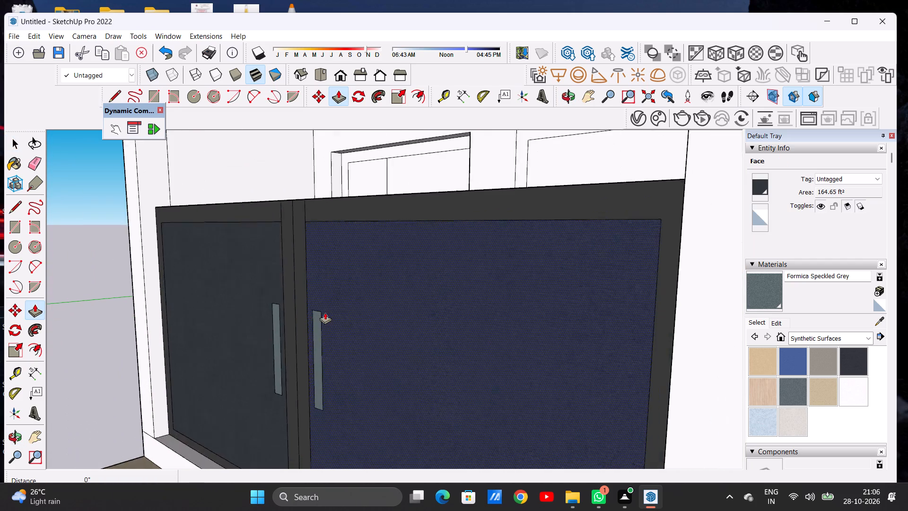
scroll(325, 312, "up", 9)
left_click(299, 326)
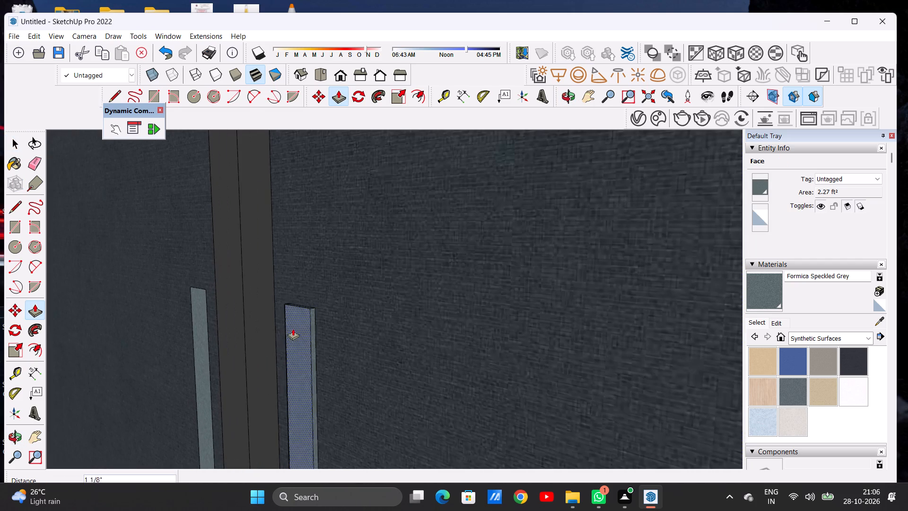
left_click(286, 334)
scroll(199, 315, "up", 2)
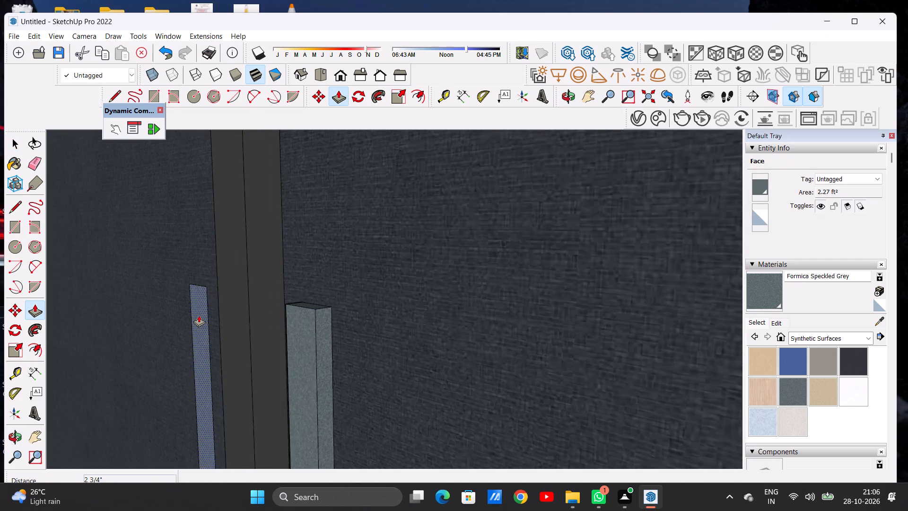
left_click(199, 315)
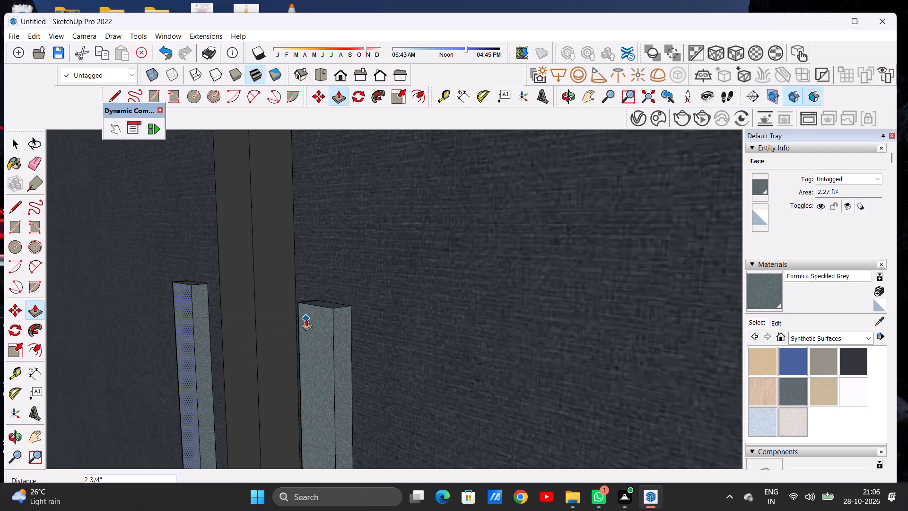
left_click(306, 319)
key("space")
Examine the wider gate's raised handles and the ground-floor front in the Front view and from a slightly raised angle.
scroll(310, 305, "down", 6)
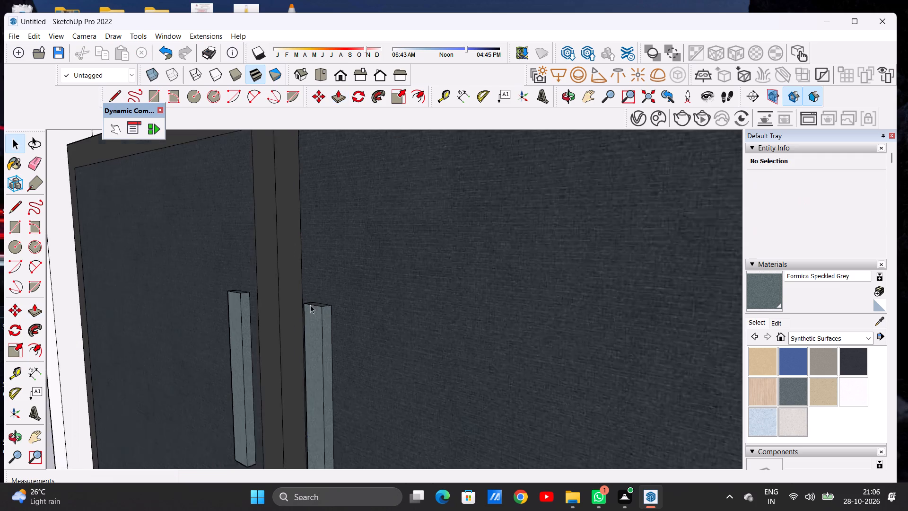
scroll(310, 305, "down", 3)
left_click(341, 73)
scroll(346, 297, "down", 4)
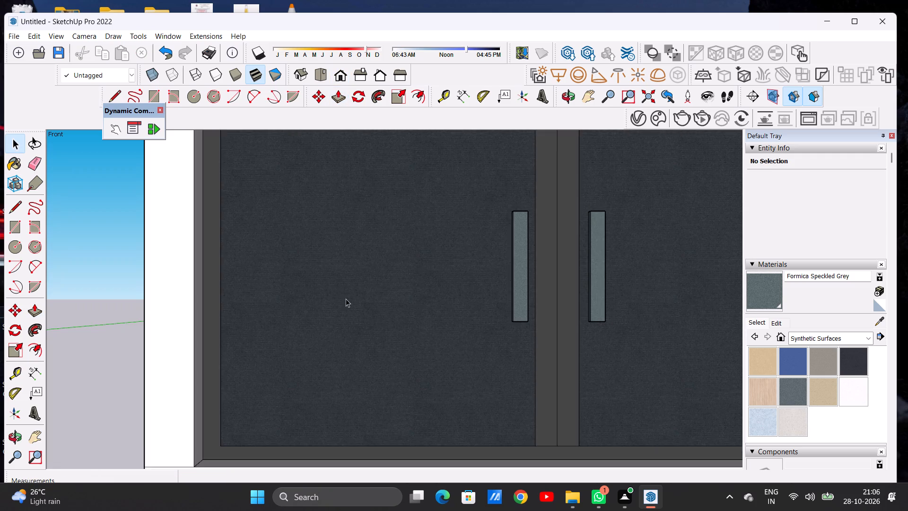
scroll(316, 304, "down", 19)
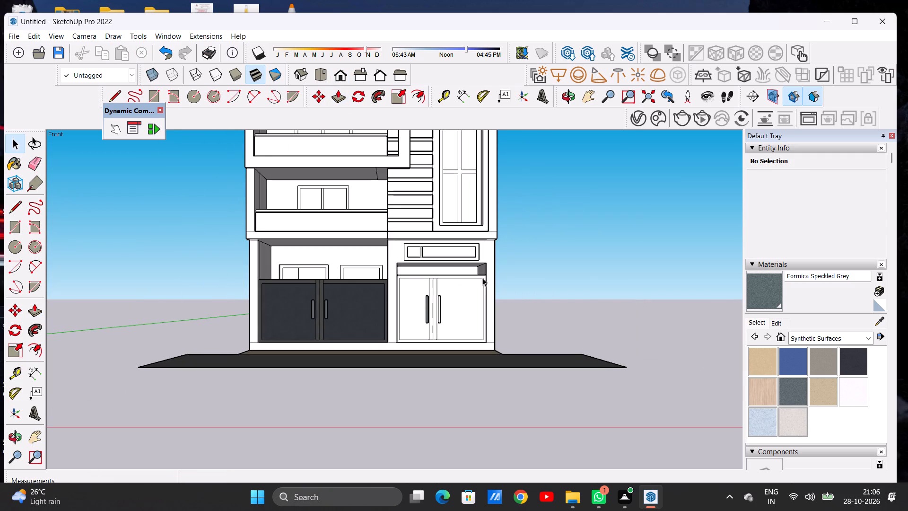
scroll(490, 279, "down", 1)
scroll(490, 279, "up", 7)
middle_click_drag(442, 304, 438, 325)
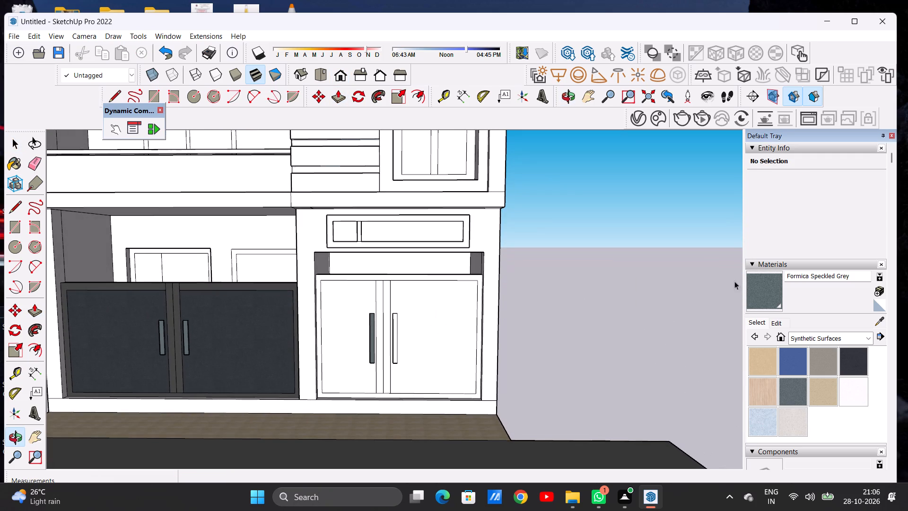
Paint the top face and both side faces of the narrower gate's left-leaf handle with Formica Speckled Grey.
left_click(756, 291)
scroll(359, 326, "up", 13)
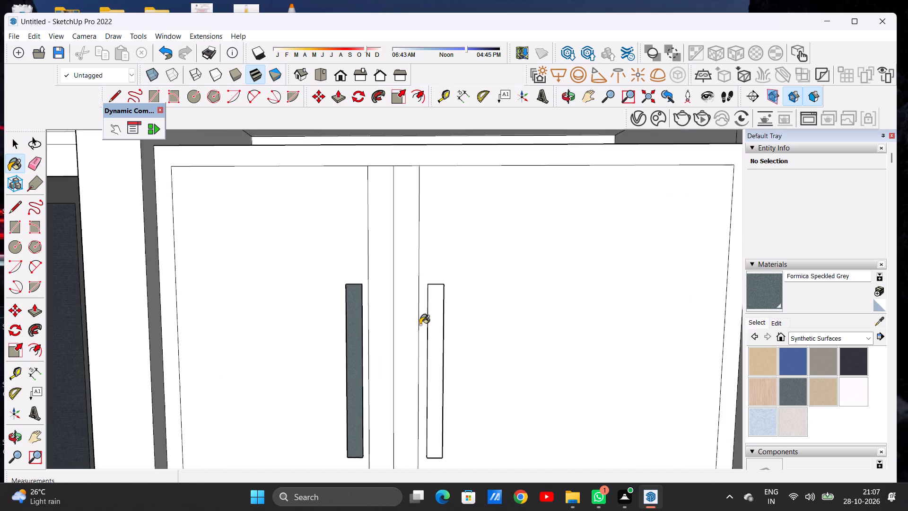
middle_click_drag(398, 309, 278, 370)
scroll(321, 294, "up", 7)
scroll(302, 295, "down", 1)
scroll(302, 295, "up", 1)
scroll(302, 295, "down", 1)
scroll(302, 295, "up", 2)
left_click(302, 295)
left_click(312, 314)
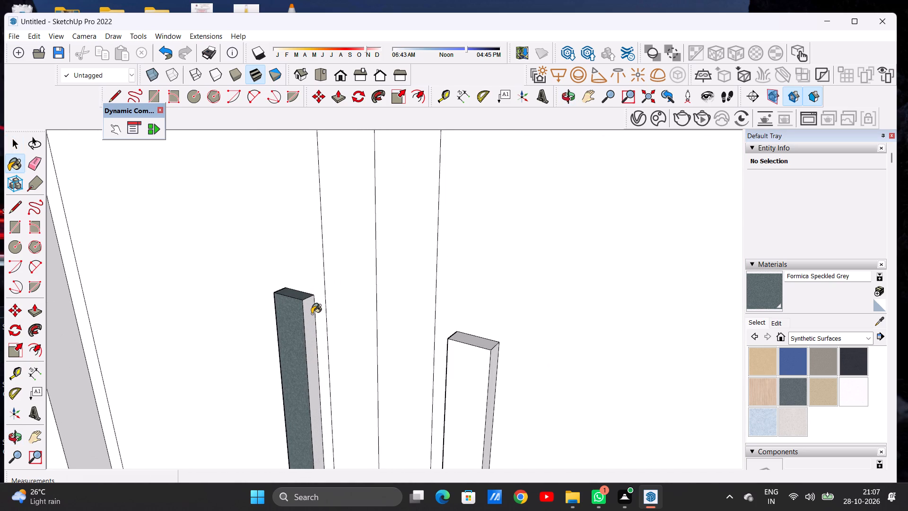
scroll(375, 300, "down", 17)
middle_click_drag(312, 302, 567, 278)
scroll(498, 278, "up", 13)
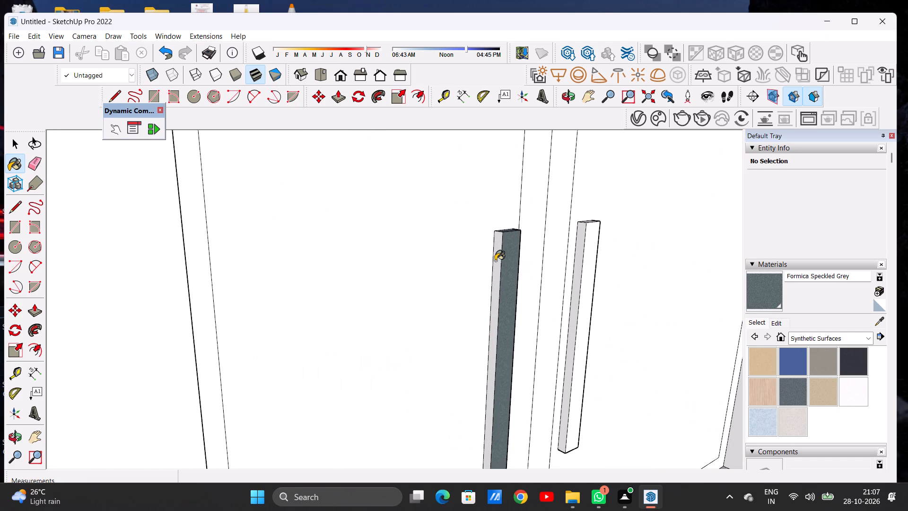
left_click(495, 261)
scroll(424, 269, "down", 12)
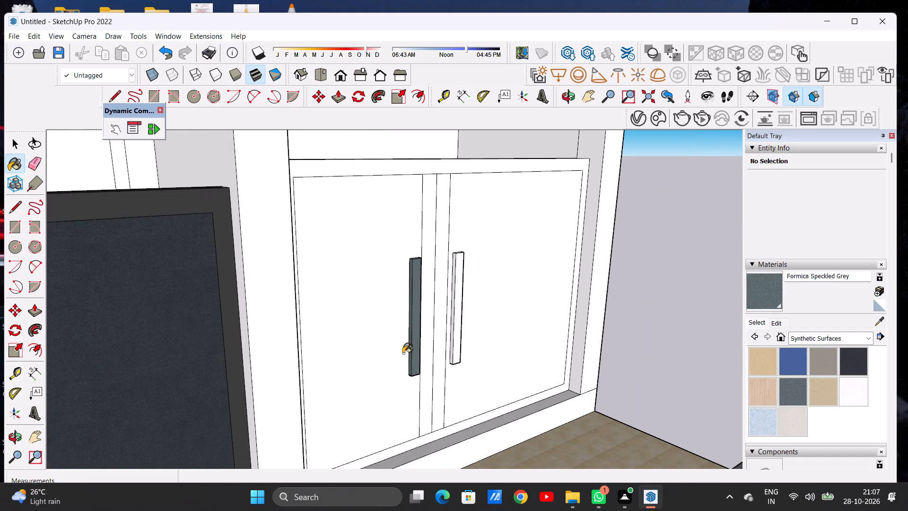
Examine the lower ends of the narrower gate's handles from the Front view and from lower angles.
scroll(410, 363, "up", 1)
scroll(413, 367, "down", 1)
scroll(415, 369, "up", 3)
middle_click_drag(403, 384, 337, 247)
scroll(374, 293, "up", 1)
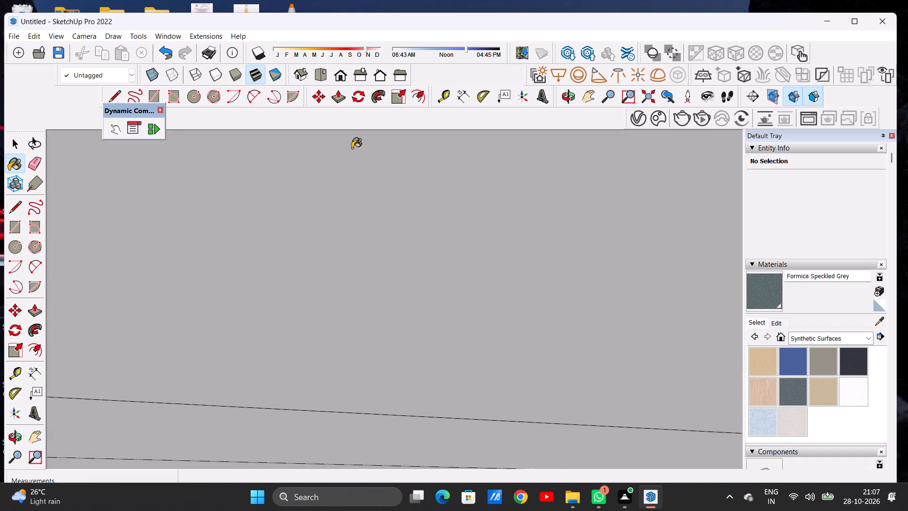
left_click(334, 77)
scroll(367, 220, "down", 9)
scroll(367, 330, "up", 3)
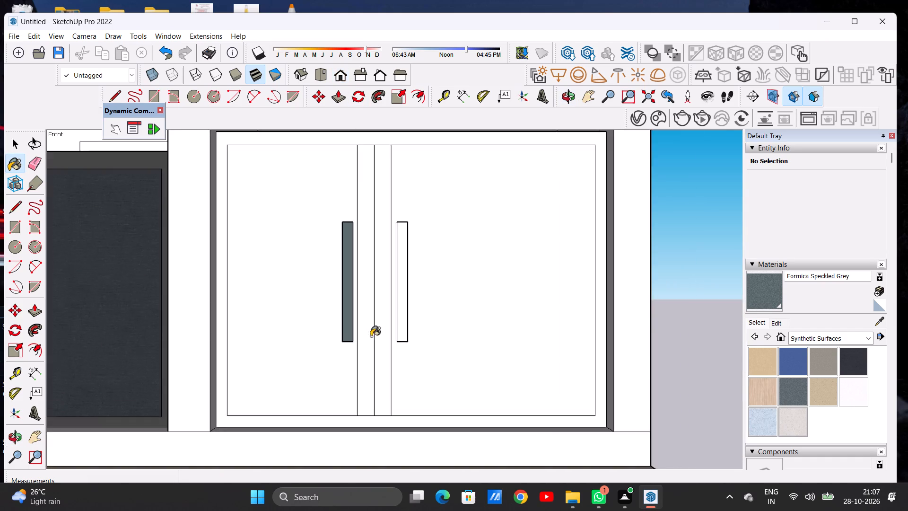
scroll(371, 336, "up", 4)
scroll(346, 350, "down", 1)
scroll(346, 350, "up", 5)
middle_click_drag(354, 358, 342, 252)
middle_click_drag(342, 252, 363, 359)
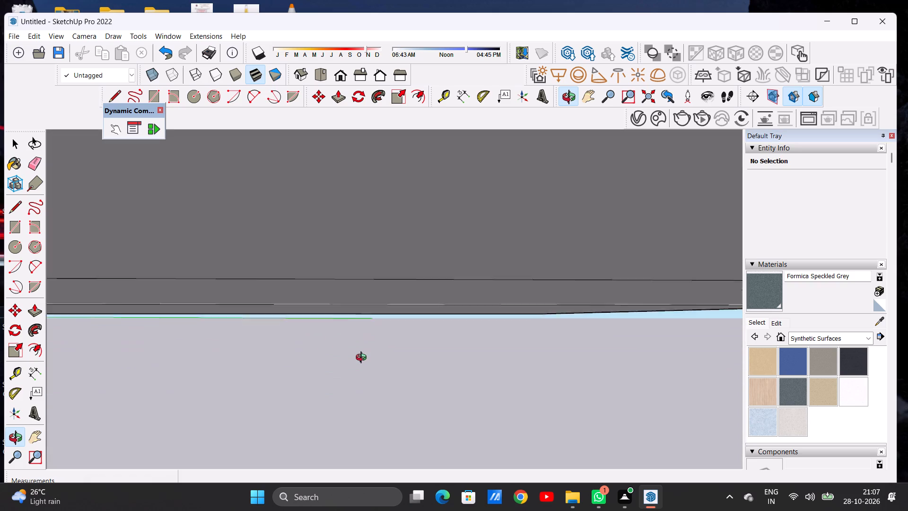
middle_click_drag(363, 359, 364, 370)
scroll(364, 370, "down", 7)
scroll(365, 376, "up", 1)
scroll(365, 376, "down", 5)
scroll(365, 377, "up", 1)
scroll(365, 377, "down", 1)
scroll(365, 377, "up", 1)
scroll(365, 377, "down", 20)
scroll(365, 377, "down", 5)
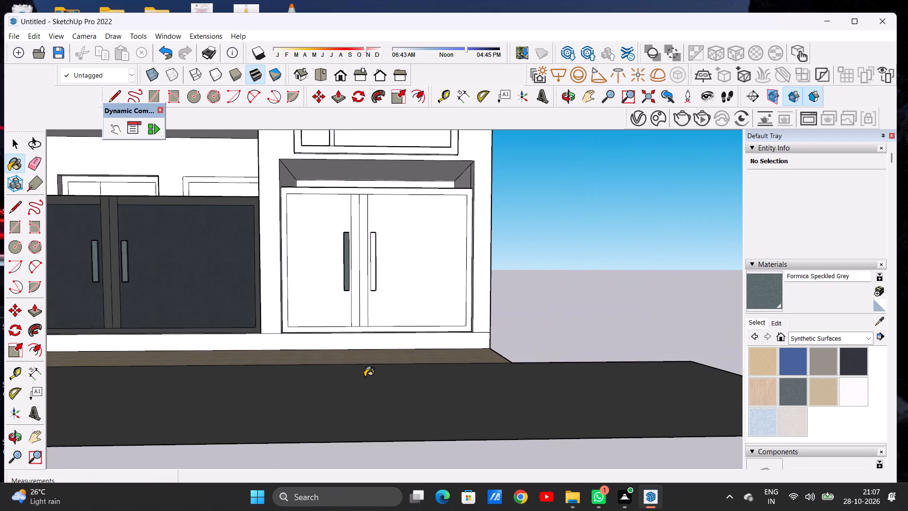
scroll(354, 294, "up", 11)
scroll(343, 304, "down", 1)
scroll(343, 304, "up", 3)
middle_click_drag(349, 327, 340, 299)
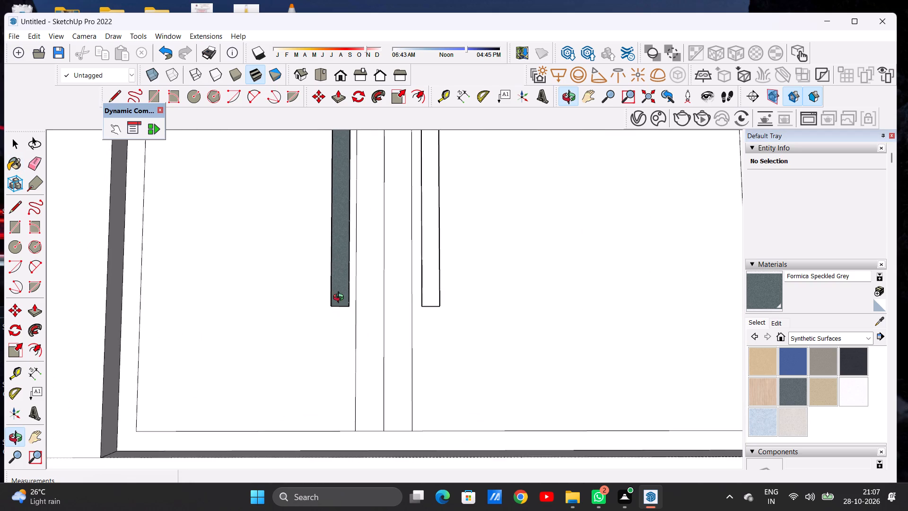
middle_click_drag(340, 299, 359, 329)
scroll(359, 329, "down", 4)
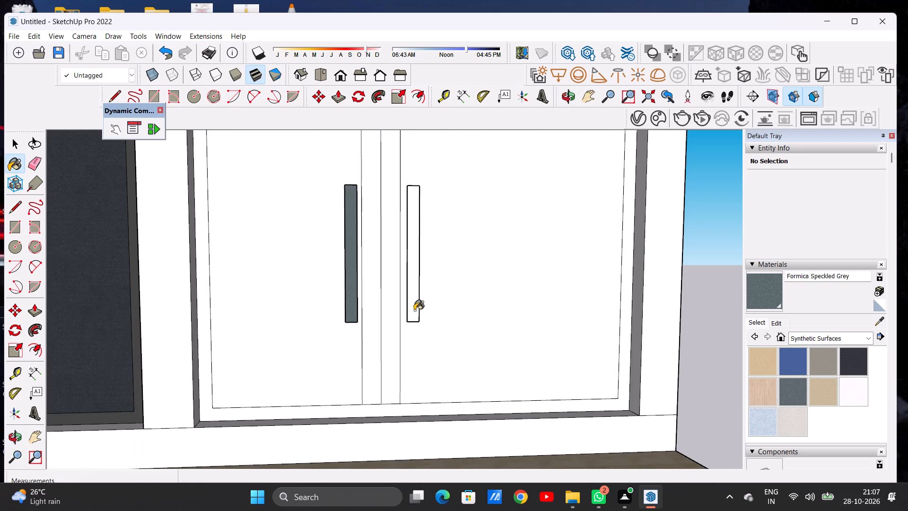
Paint the front, top and both side faces of the narrower gate's right-leaf handle with Formica Speckled Grey.
left_click(413, 311)
scroll(410, 308, "down", 9)
middle_click_drag(403, 254, 458, 357)
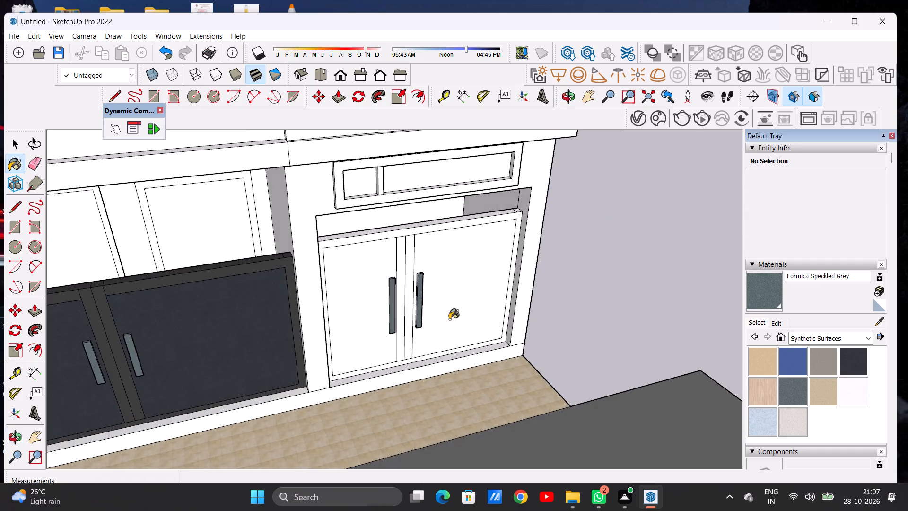
scroll(401, 285, "up", 7)
scroll(432, 268, "down", 1)
scroll(432, 268, "up", 20)
scroll(432, 268, "up", 2)
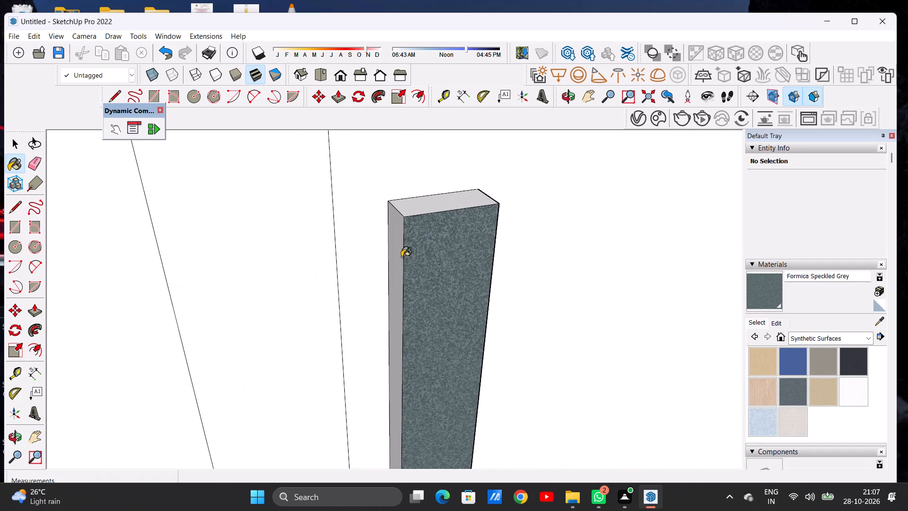
left_click(399, 256)
left_click(429, 212)
scroll(417, 265, "down", 3)
middle_click_drag(408, 260, 178, 290)
scroll(491, 286, "up", 1)
scroll(492, 286, "down", 1)
scroll(492, 286, "up", 2)
left_click(492, 286)
scroll(481, 308, "down", 4)
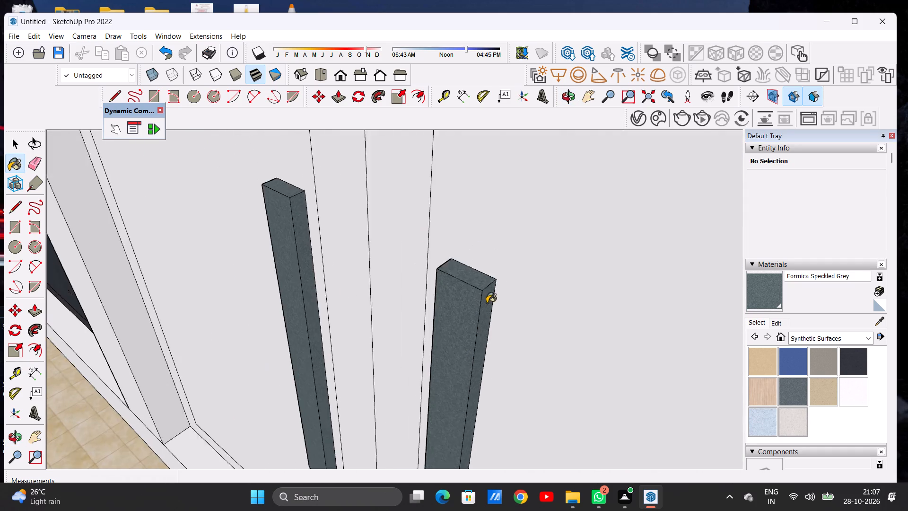
Paint the bottom faces of both handles on the narrower gate with Formica Speckled Grey.
scroll(487, 303, "down", 20)
scroll(487, 303, "down", 3)
middle_click_drag(444, 388, 449, 314)
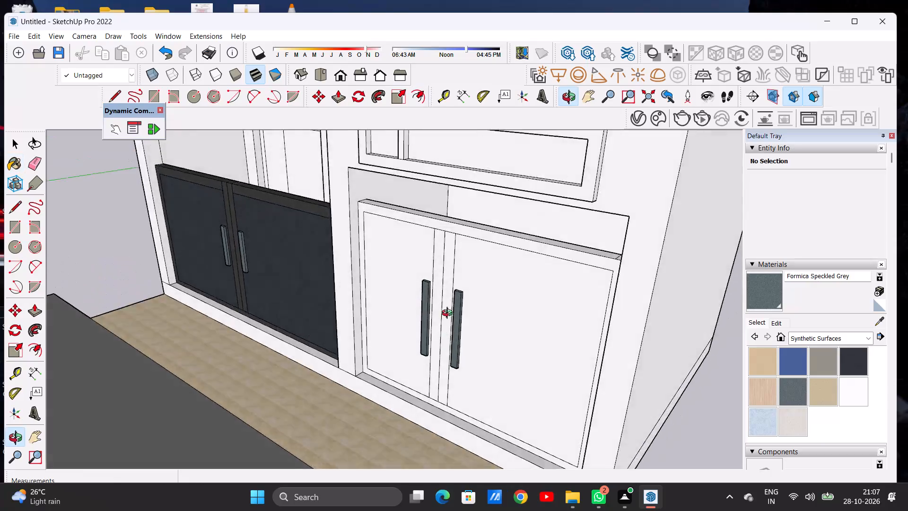
middle_click_drag(449, 314, 462, 242)
scroll(466, 326, "up", 9)
scroll(446, 333, "down", 1)
scroll(446, 333, "up", 5)
middle_click_drag(445, 355, 448, 312)
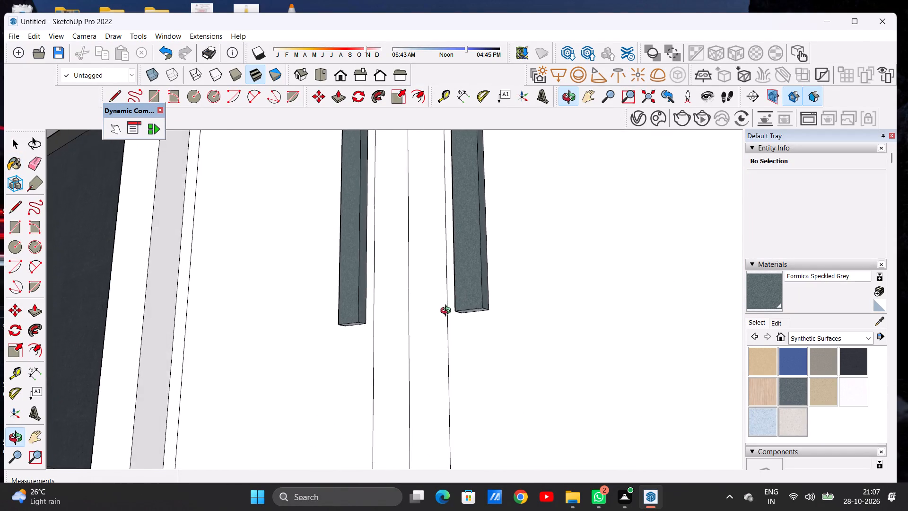
middle_click_drag(448, 312, 454, 264)
scroll(454, 264, "up", 3)
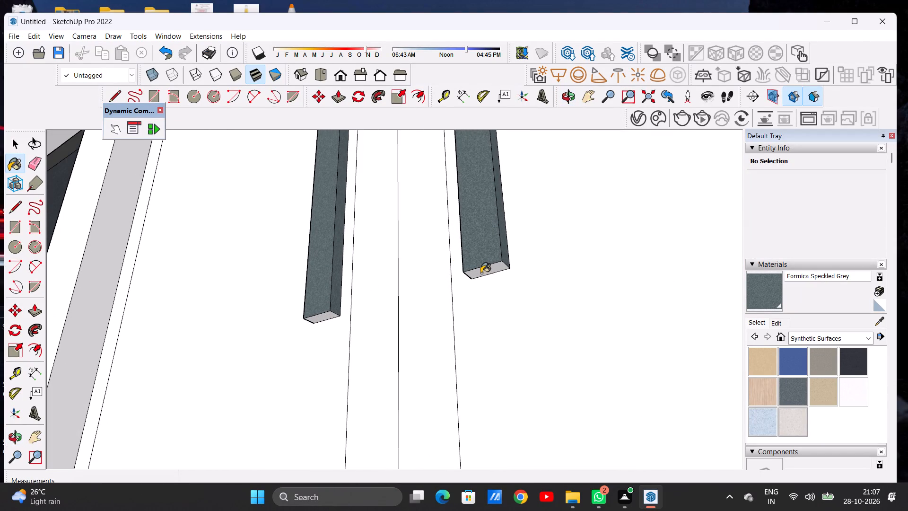
left_click(481, 273)
left_click(326, 315)
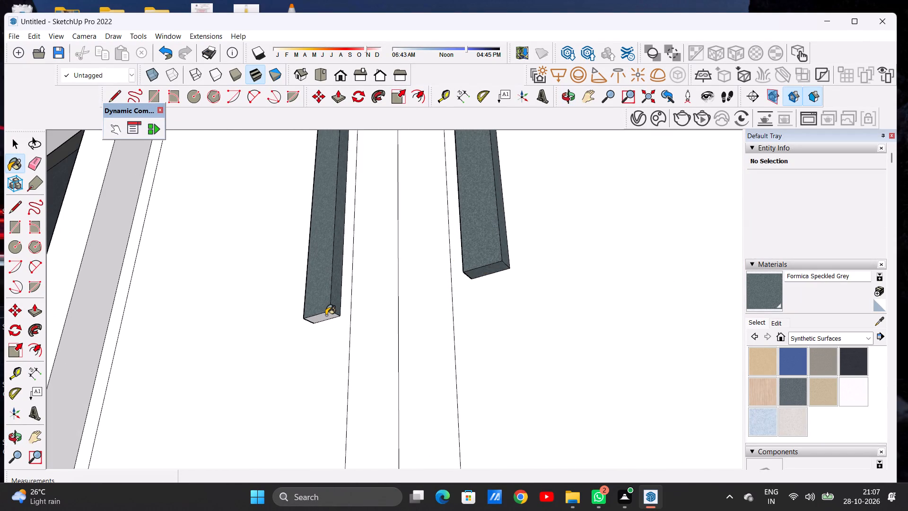
Examine the ground-floor gates and the whole building front in the Front view.
left_click(340, 71)
scroll(408, 260, "down", 7)
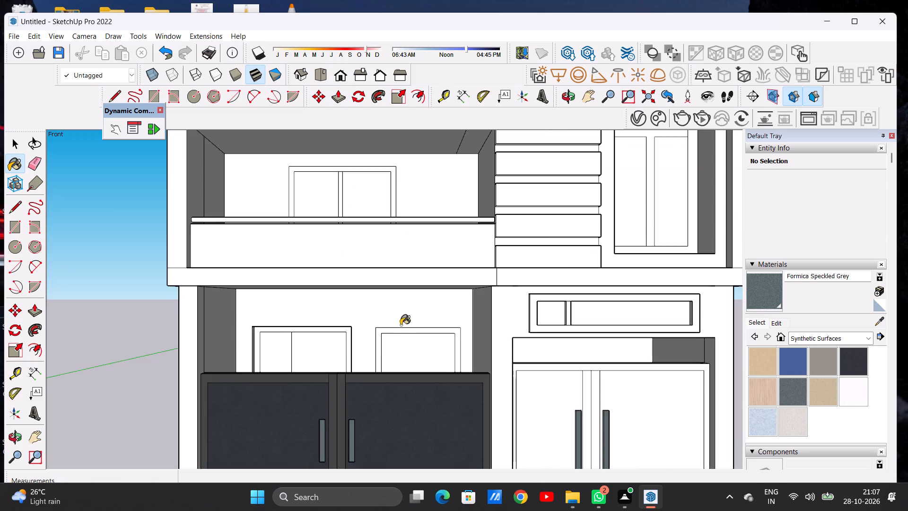
scroll(401, 325, "down", 14)
scroll(456, 365, "up", 13)
scroll(455, 365, "down", 1)
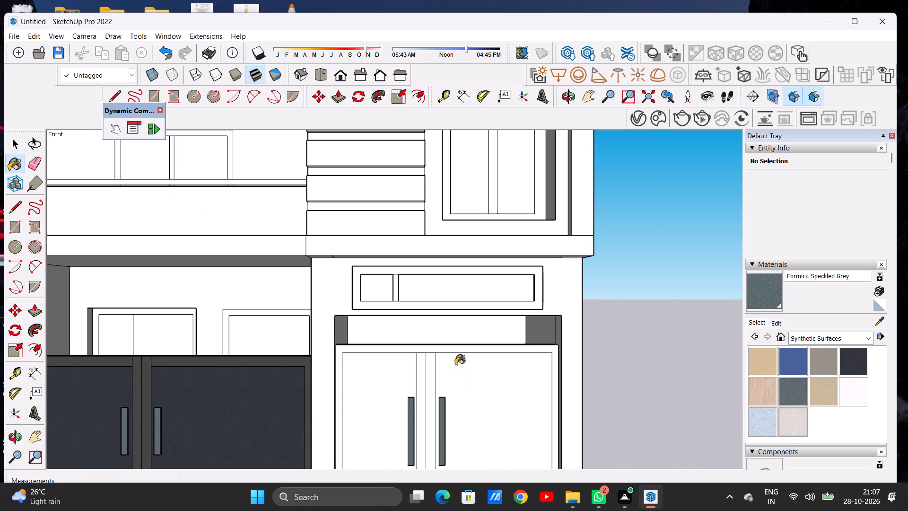
key("space")
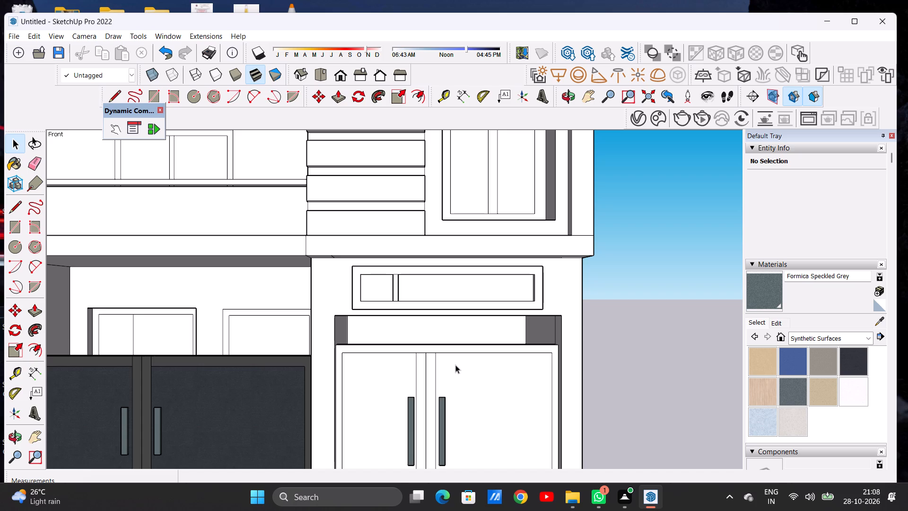
scroll(455, 365, "down", 9)
scroll(402, 354, "down", 3)
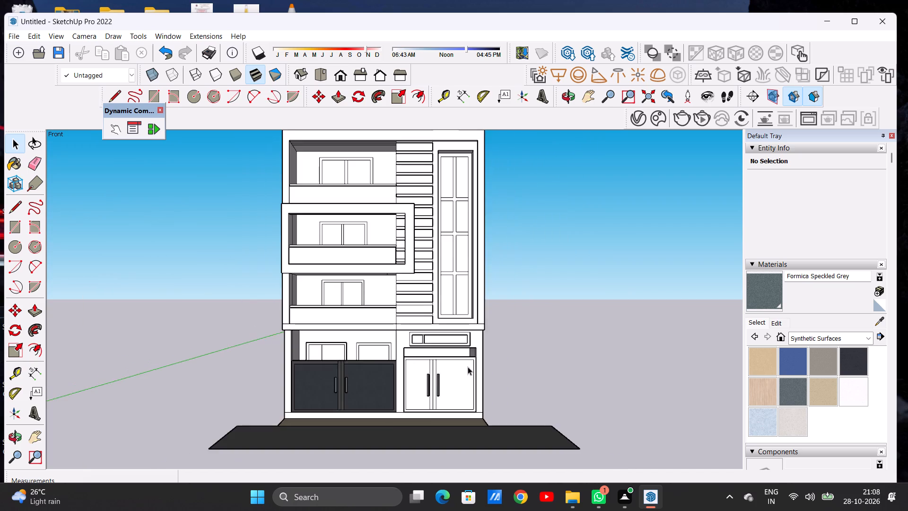
scroll(468, 367, "up", 13)
scroll(443, 368, "down", 1)
Paint both leaf panels of the narrower gate with Formica Laminate Dark.
left_click(850, 366)
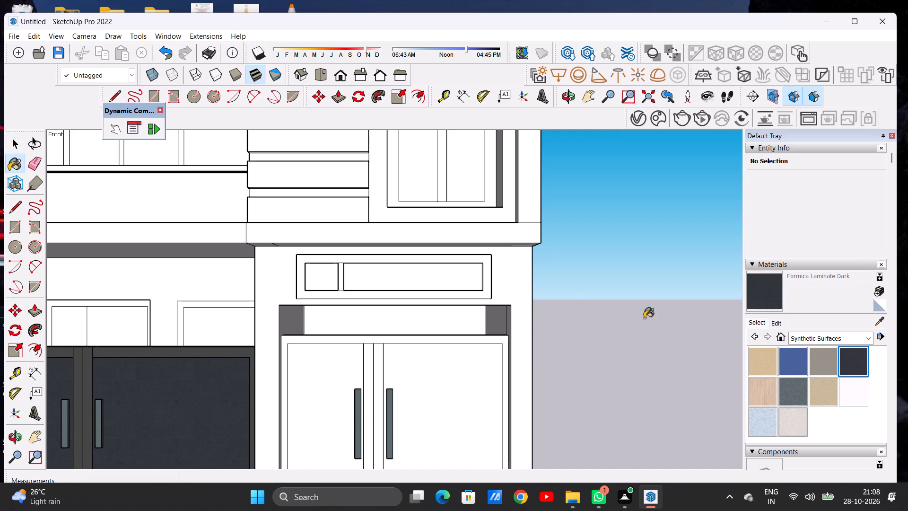
scroll(475, 296, "down", 7)
middle_click_drag(450, 343, 443, 361)
scroll(442, 351, "up", 4)
scroll(442, 351, "down", 1)
scroll(442, 351, "up", 1)
left_click(442, 351)
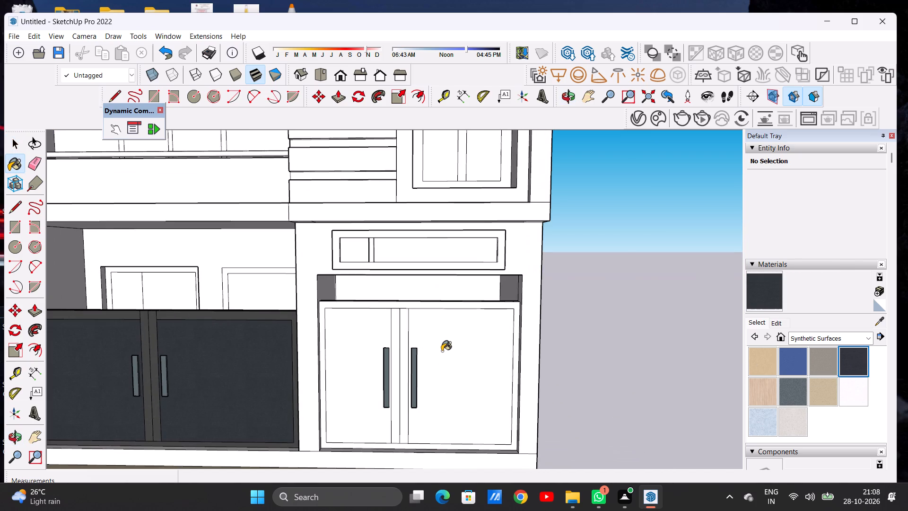
scroll(387, 343, "up", 4)
left_click(373, 335)
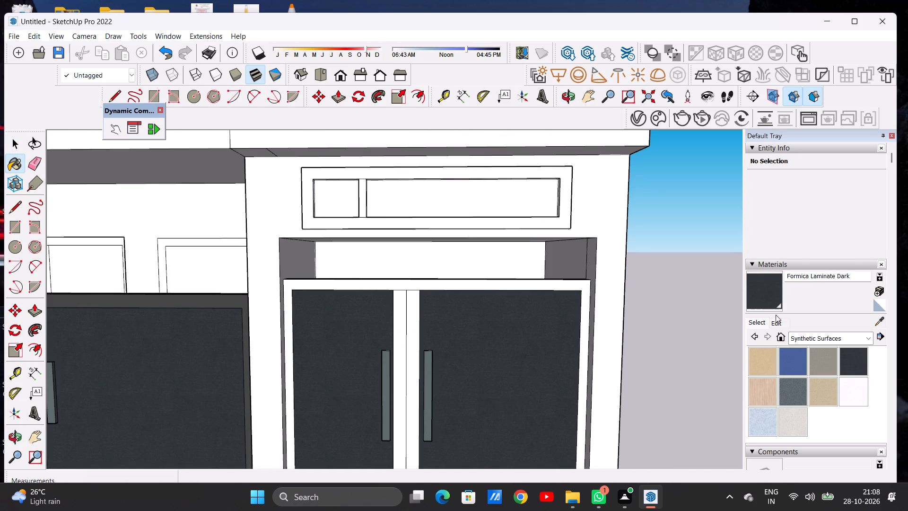
Paint the narrower gate's outer frame and both centre stiles with Color M07 from the Colors collection.
left_click(757, 323)
left_click(821, 334)
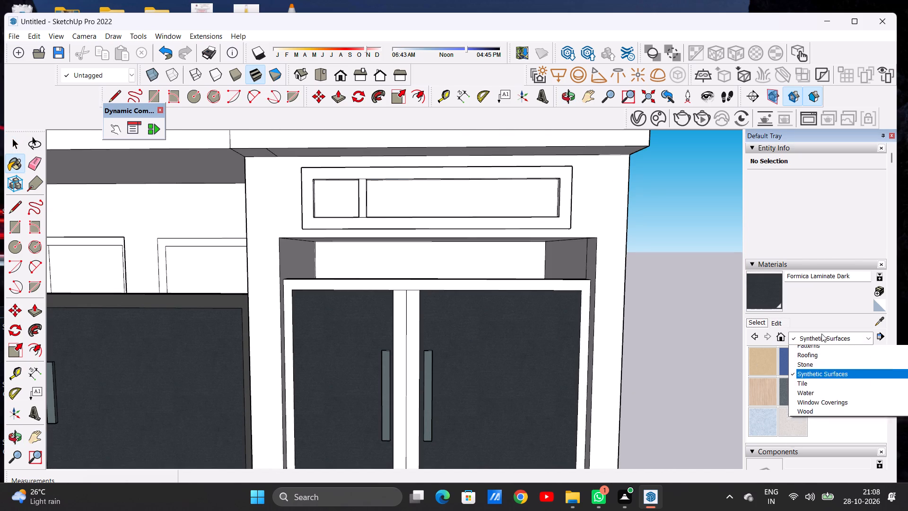
left_click(826, 377)
scroll(826, 377, "down", 3)
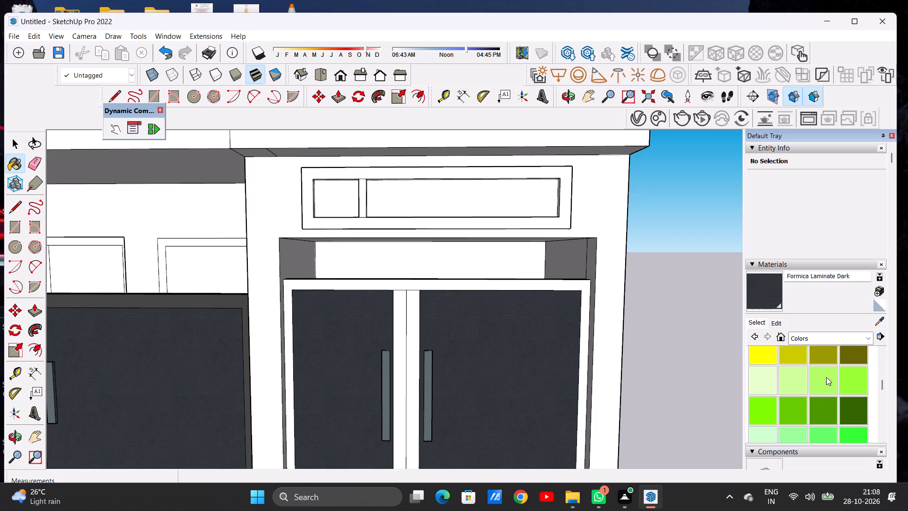
scroll(826, 377, "down", 12)
scroll(818, 375, "up", 2)
scroll(818, 375, "down", 1)
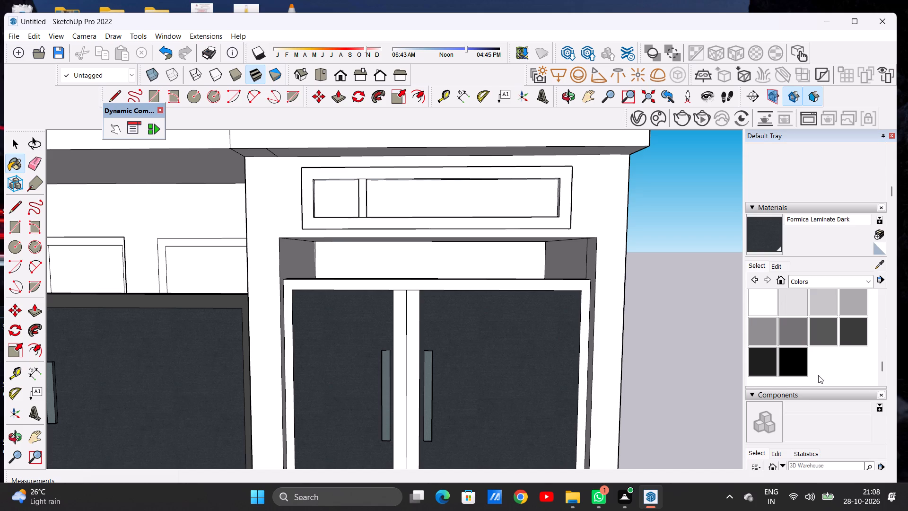
left_click(849, 328)
scroll(311, 297, "up", 4)
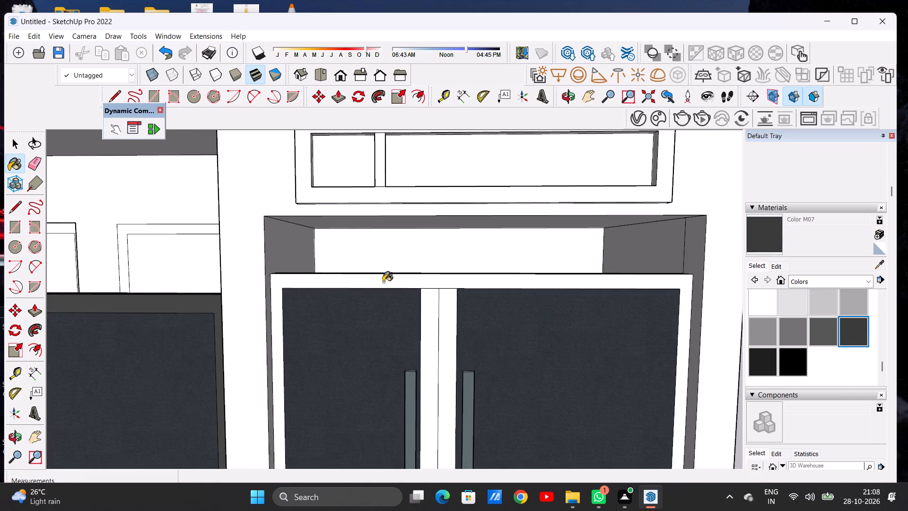
scroll(383, 282, "up", 3)
scroll(415, 277, "down", 1)
scroll(415, 277, "up", 1)
left_click(424, 277)
left_click(449, 311)
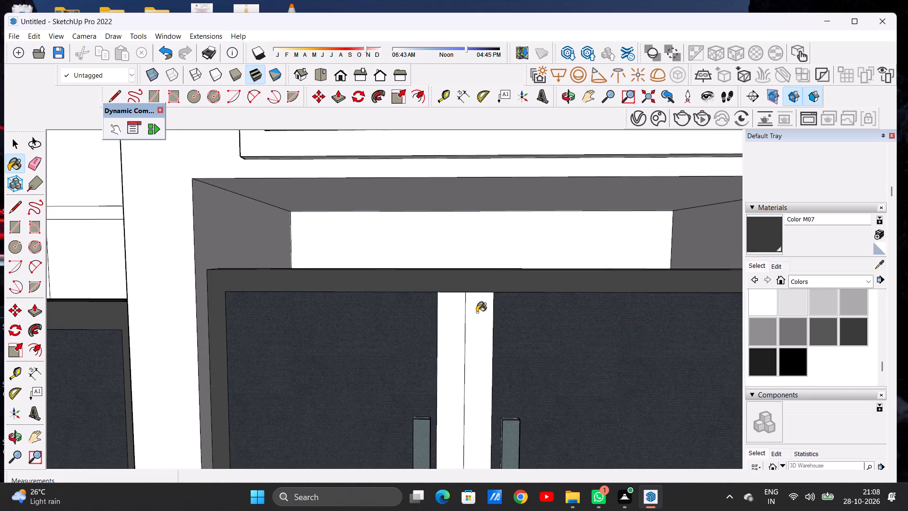
left_click(477, 312)
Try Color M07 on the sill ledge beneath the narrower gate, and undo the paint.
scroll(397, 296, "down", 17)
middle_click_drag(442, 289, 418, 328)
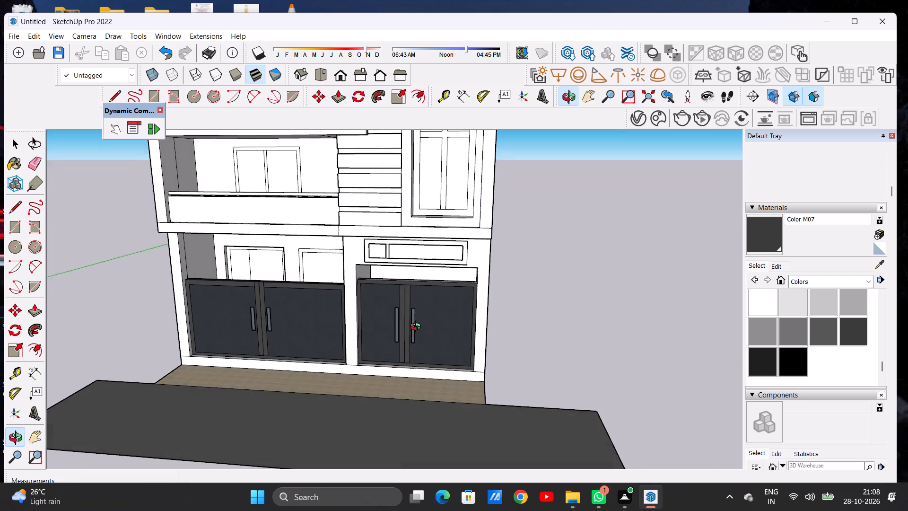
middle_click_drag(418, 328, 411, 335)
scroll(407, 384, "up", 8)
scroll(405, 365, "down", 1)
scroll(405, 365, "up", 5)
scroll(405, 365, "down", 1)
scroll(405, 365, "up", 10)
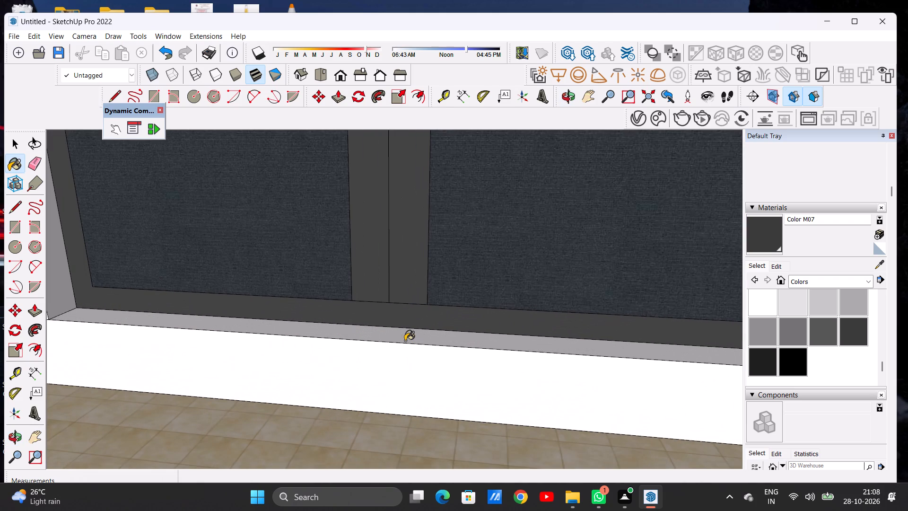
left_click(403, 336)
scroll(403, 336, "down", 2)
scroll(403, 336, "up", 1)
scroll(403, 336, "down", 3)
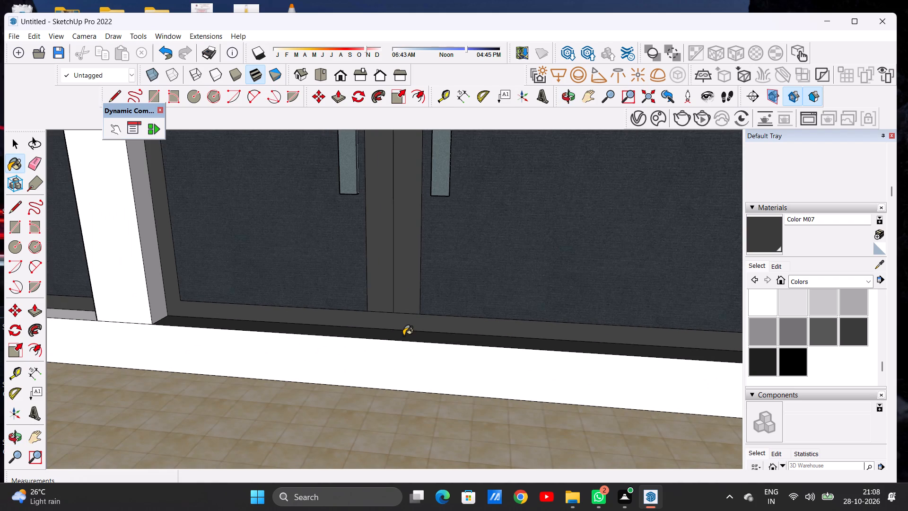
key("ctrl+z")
Paint the top face of the narrower gate's frame with Color M07.
scroll(414, 330, "down", 18)
middle_click_drag(441, 260, 317, 288)
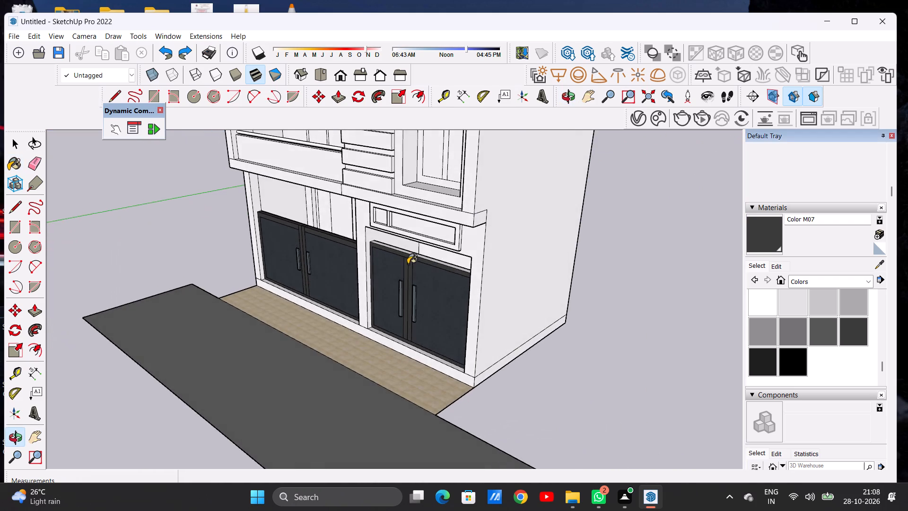
scroll(408, 263, "up", 14)
middle_click_drag(417, 240, 419, 267)
scroll(419, 267, "up", 5)
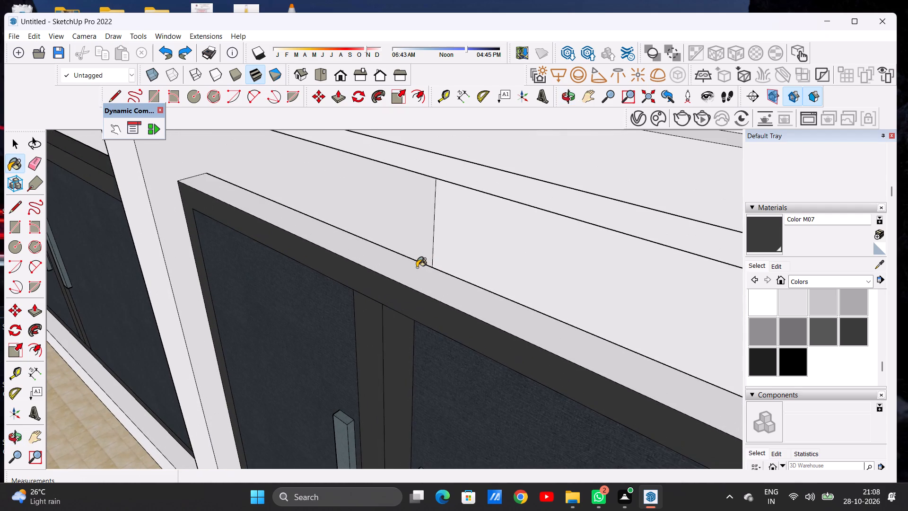
left_click(417, 267)
Examine both painted gates and the building's front from the side and from the front.
scroll(417, 267, "down", 20)
scroll(417, 267, "down", 3)
middle_click_drag(391, 329, 408, 321)
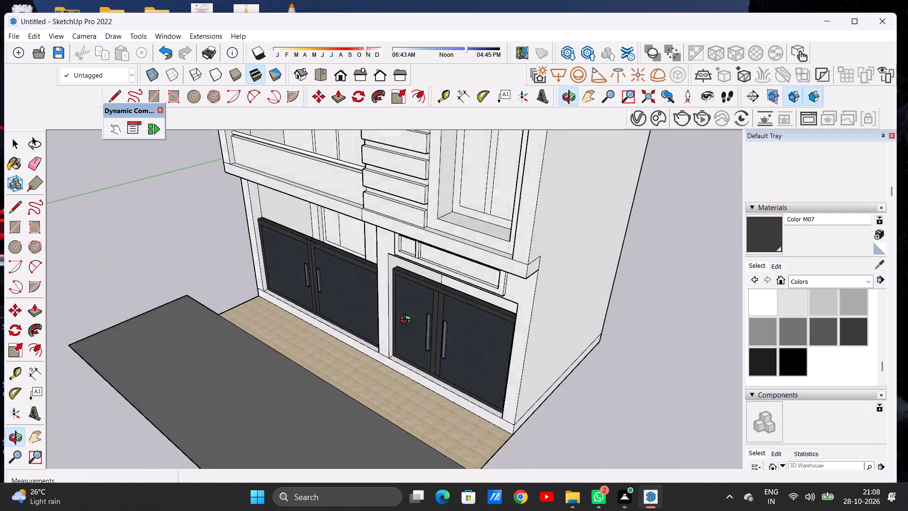
middle_click_drag(408, 321, 535, 212)
scroll(335, 365, "down", 3)
scroll(414, 375, "down", 8)
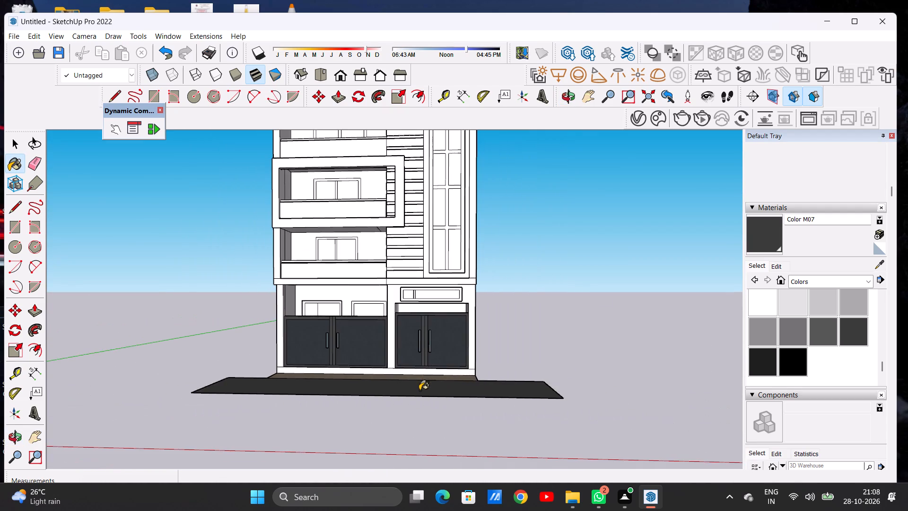
scroll(419, 390, "down", 8)
scroll(384, 346, "down", 1)
scroll(384, 346, "up", 5)
scroll(384, 346, "down", 1)
scroll(384, 346, "up", 5)
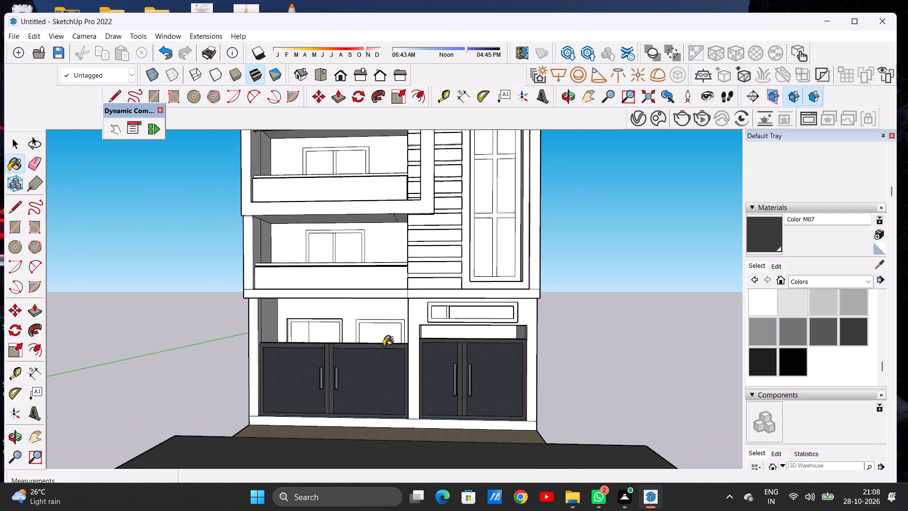